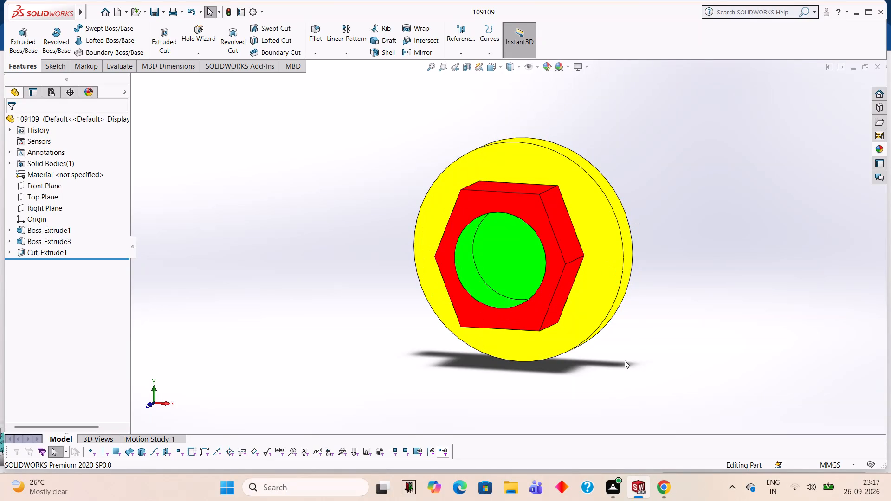
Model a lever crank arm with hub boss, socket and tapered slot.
Close the open part and create a new part document.
left_click(878, 69)
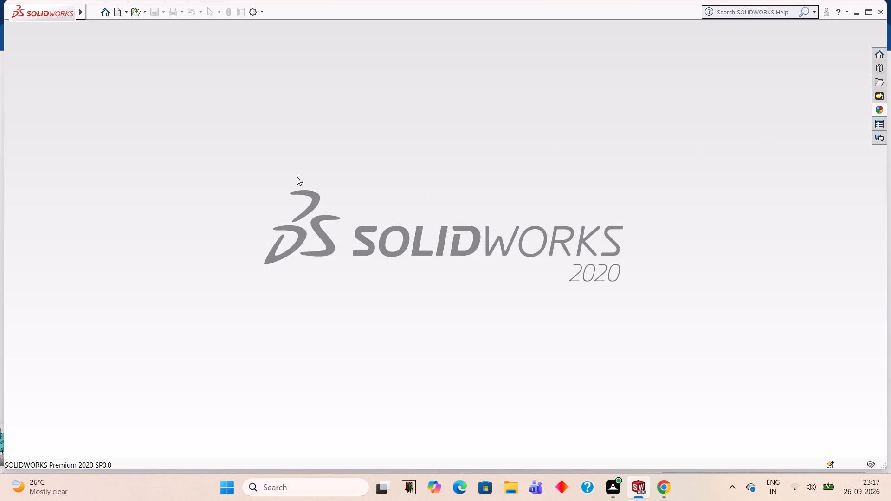
left_click(118, 11)
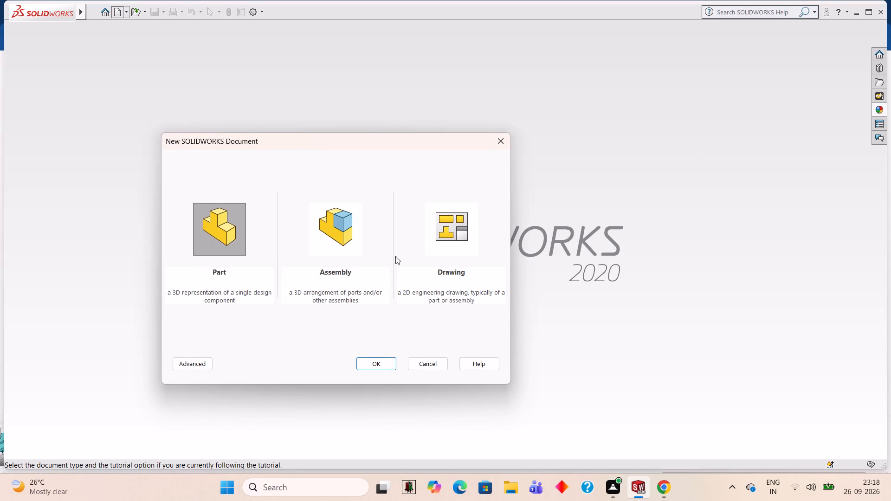
left_click(364, 363)
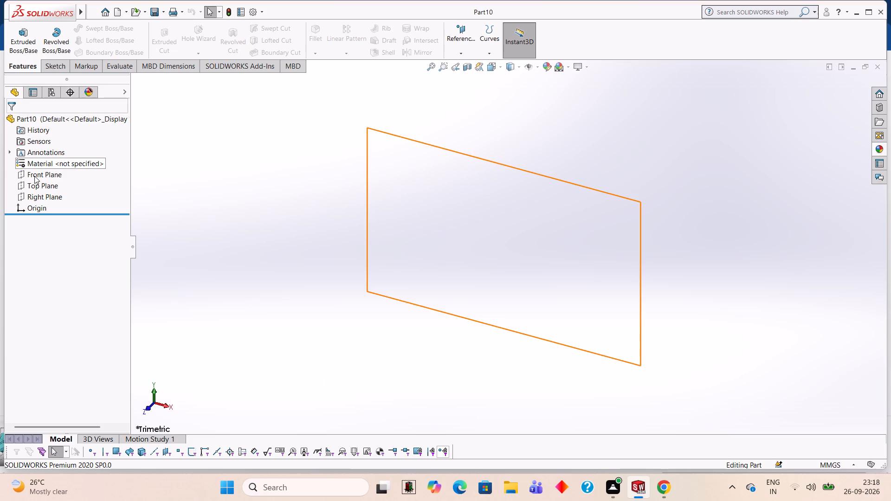
Start a sketch on the Front Plane and draw a 70 mm horizontal line from the origin along X.
left_click(34, 176)
left_click(39, 166)
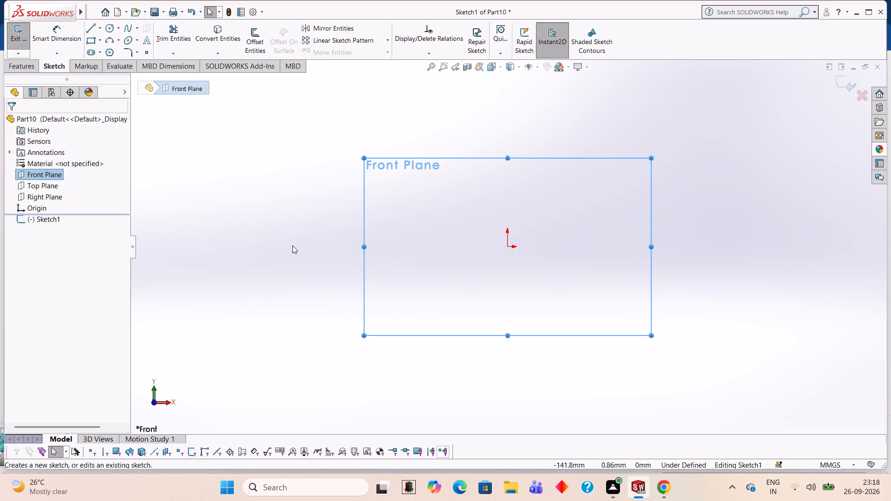
left_click(396, 237)
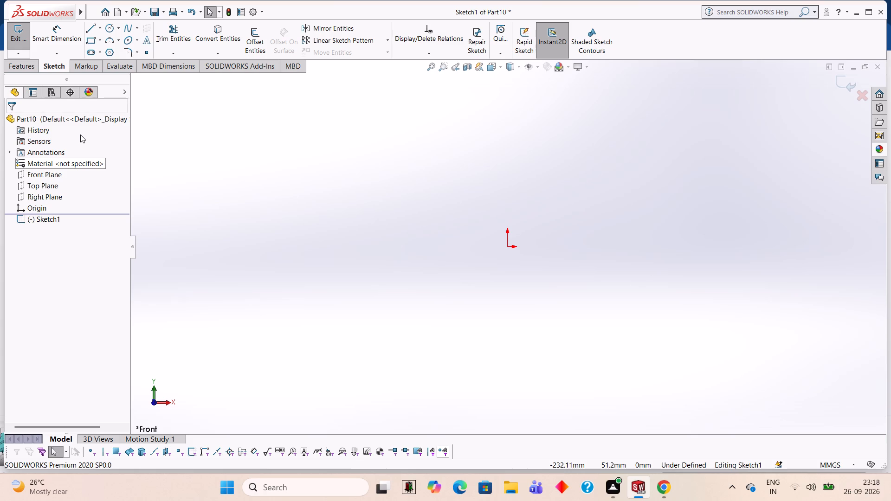
left_click(92, 30)
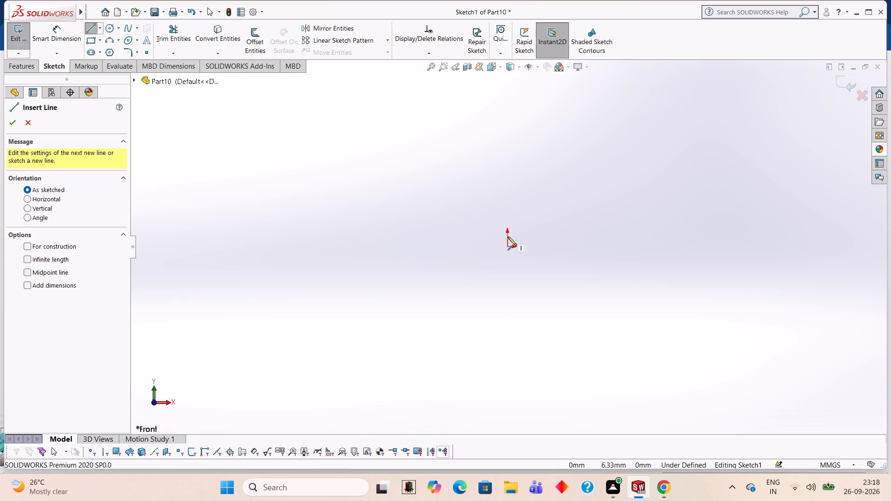
left_click(509, 247)
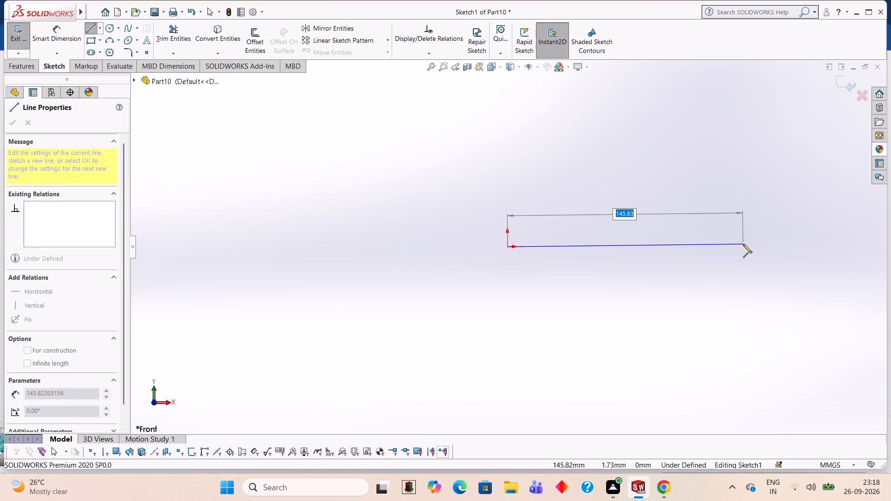
type("70")
key("Return")
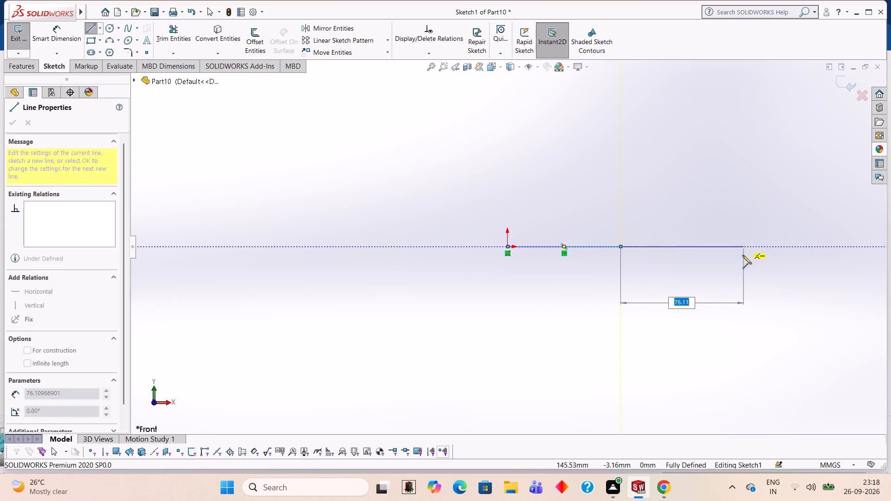
key("Escape")
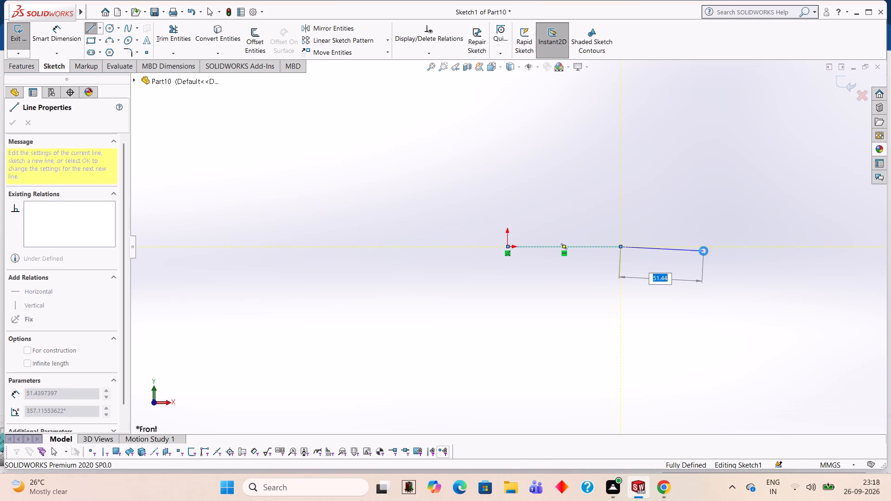
Draw a 16 mm diameter circle centred on the line's far end and a 30 mm diameter circle centred on the origin.
scroll(540, 234, "down", 3)
scroll(718, 243, "down", 2)
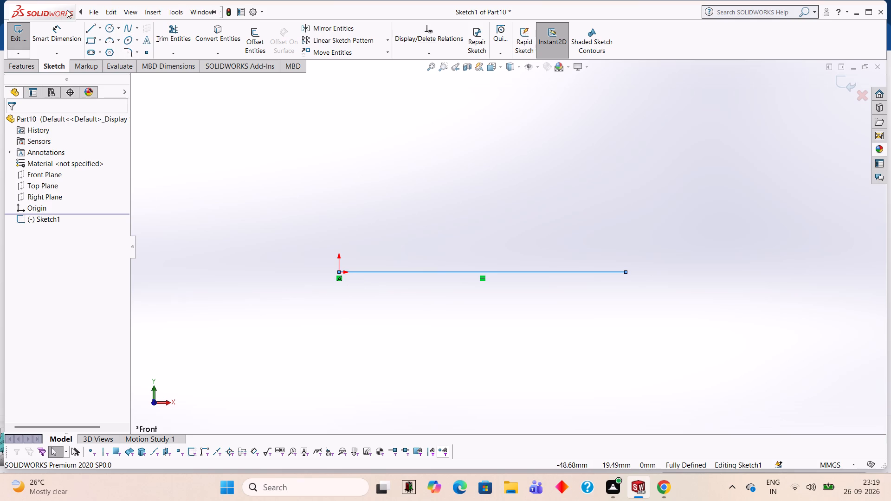
left_click(110, 26)
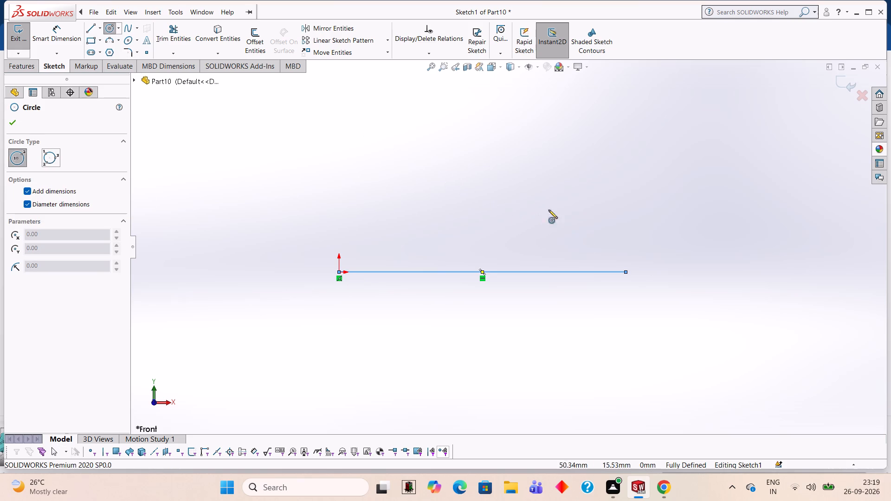
left_click(626, 273)
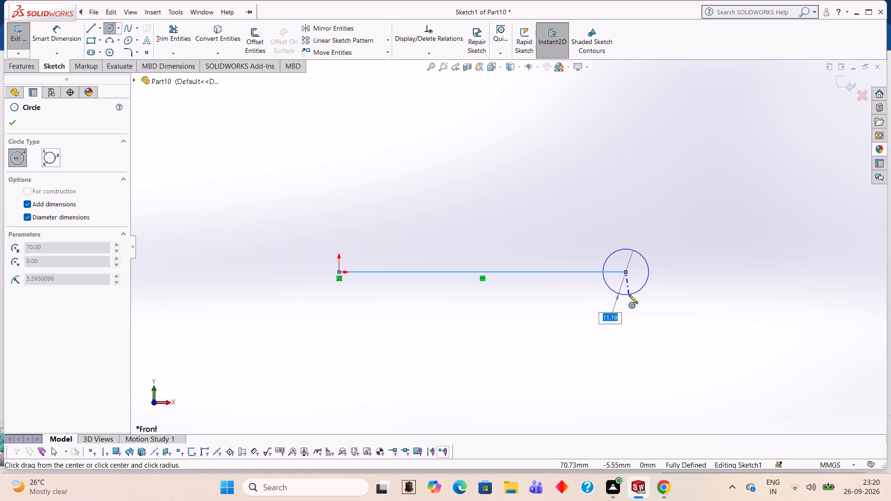
type("16")
key("Return")
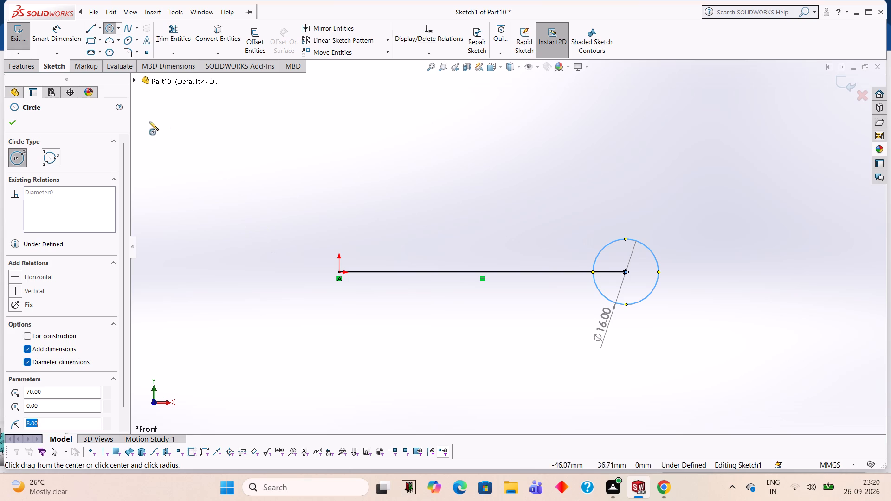
left_click(337, 271)
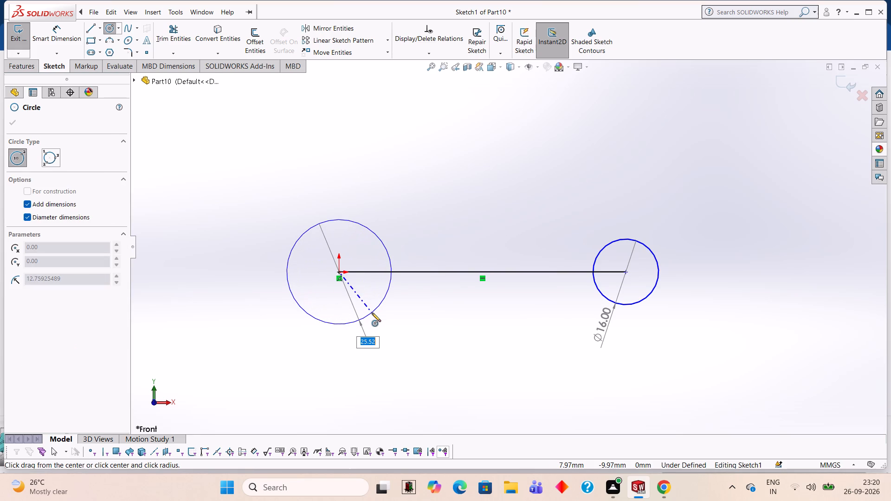
type("30")
key("Return")
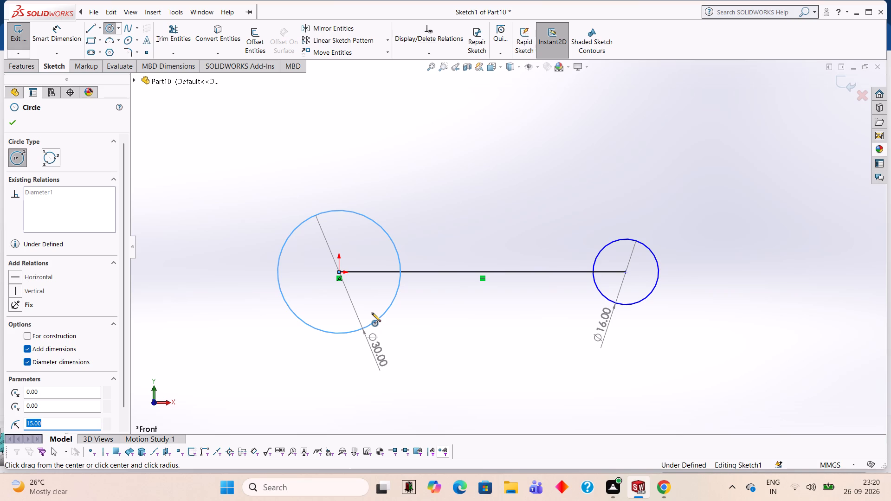
Connect the two circles with straight lines, one between their top quadrant points and one between their bottom quadrant points.
left_click(87, 34)
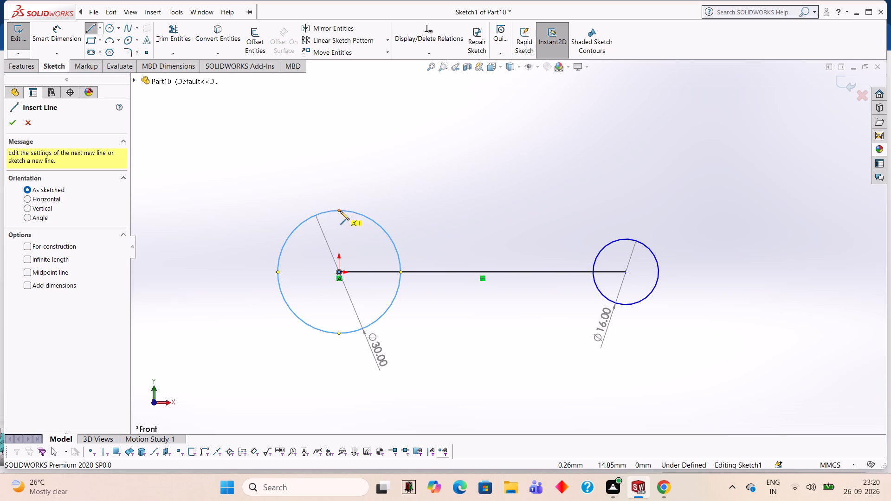
left_click(339, 211)
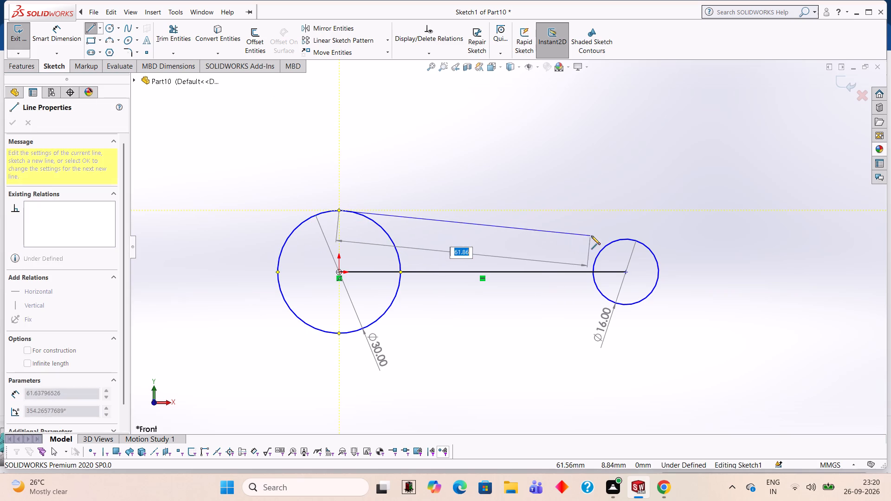
left_click(625, 238)
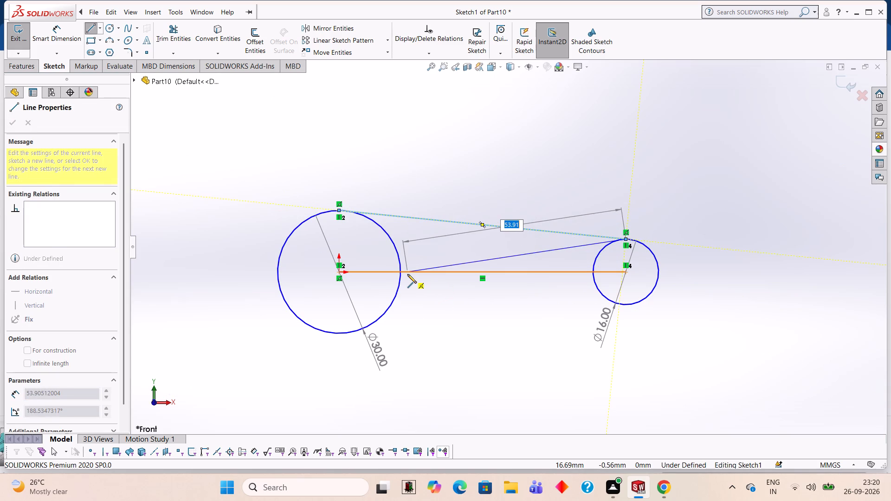
key("Escape")
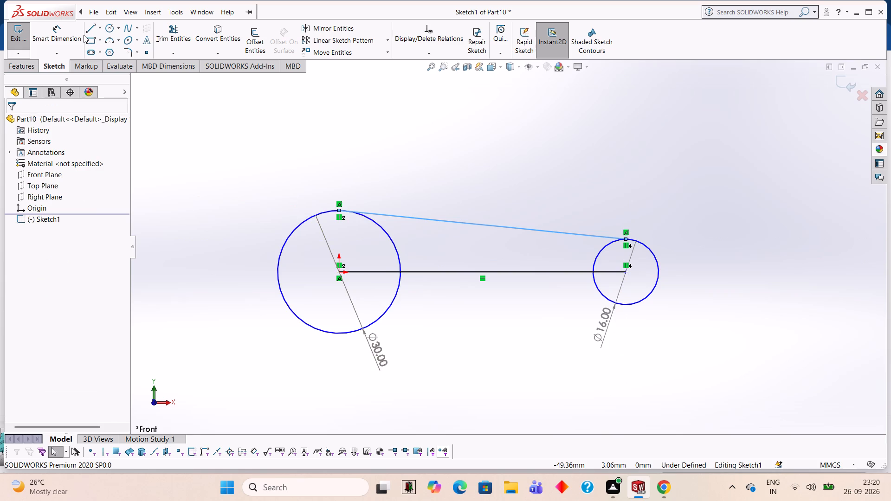
left_click(94, 26)
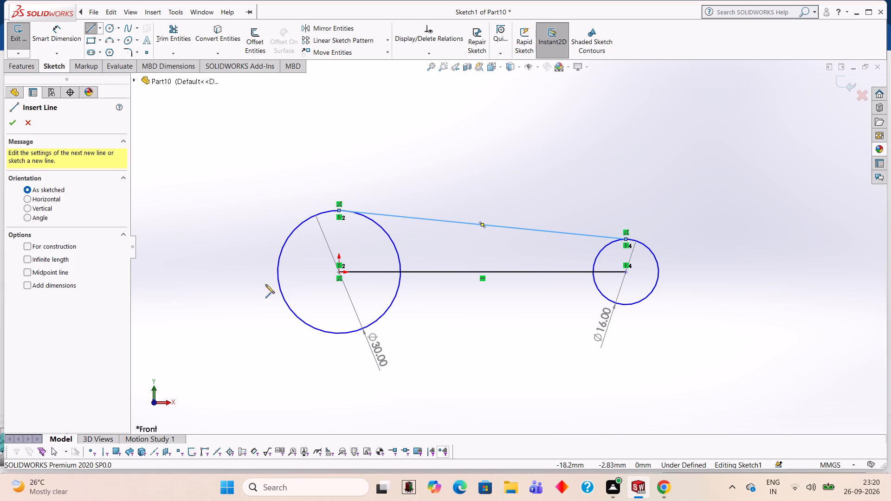
left_click(338, 334)
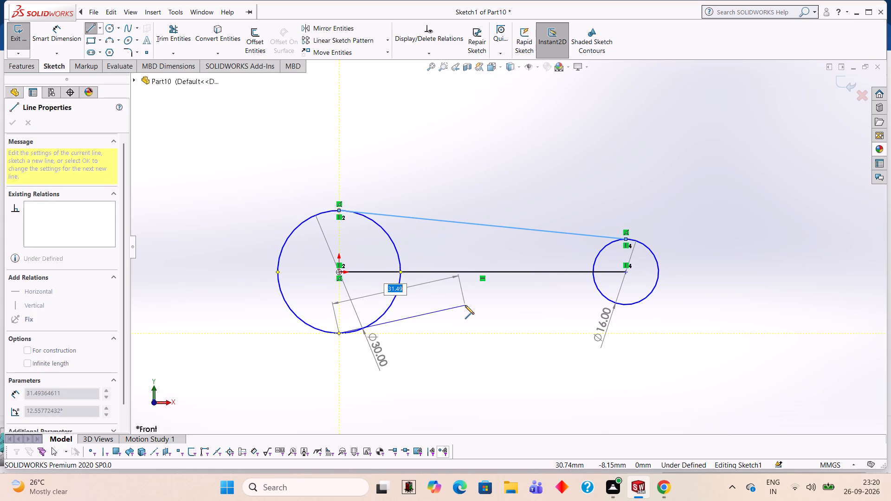
left_click(624, 304)
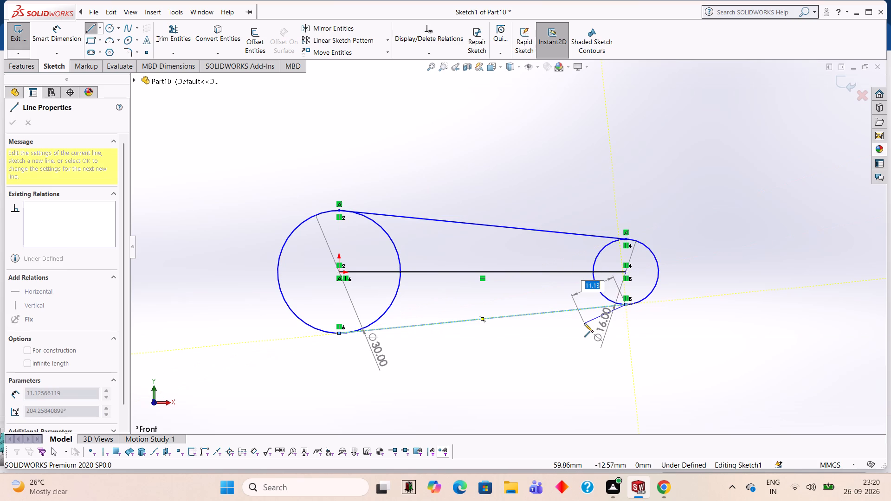
key("Escape")
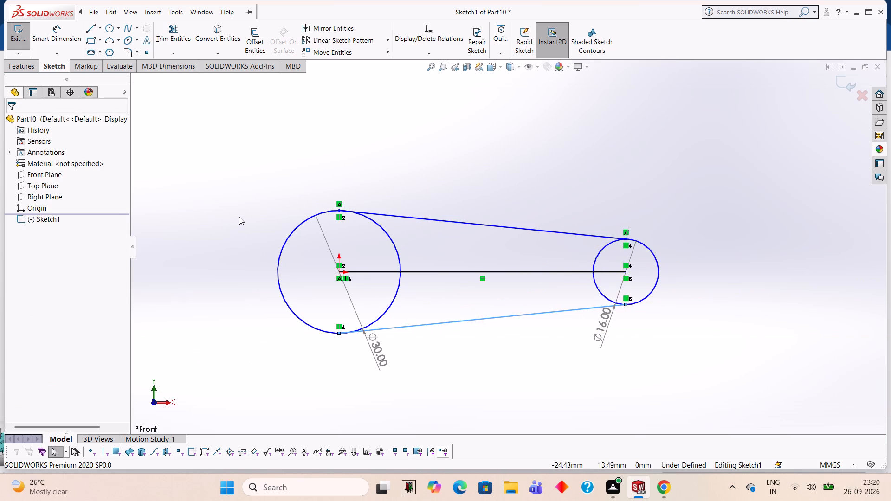
Trim away the inner arcs of both circles between the two connecting lines and the centre line.
left_click(183, 36)
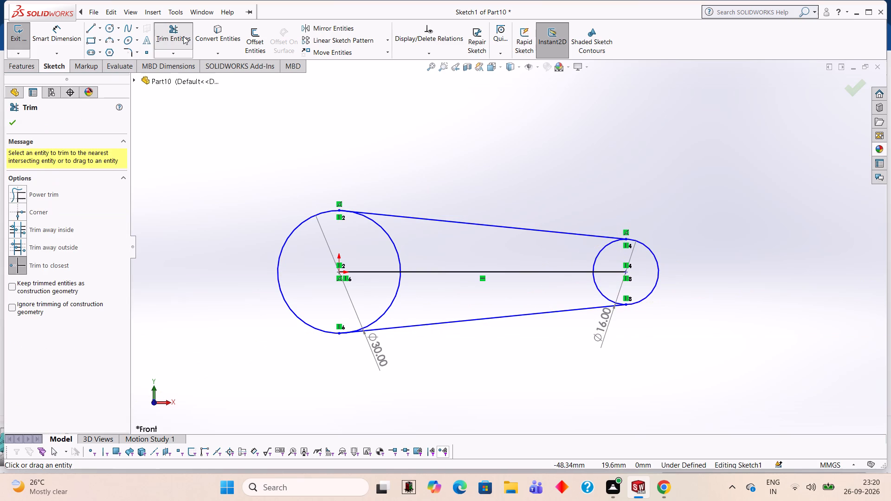
left_click(390, 237)
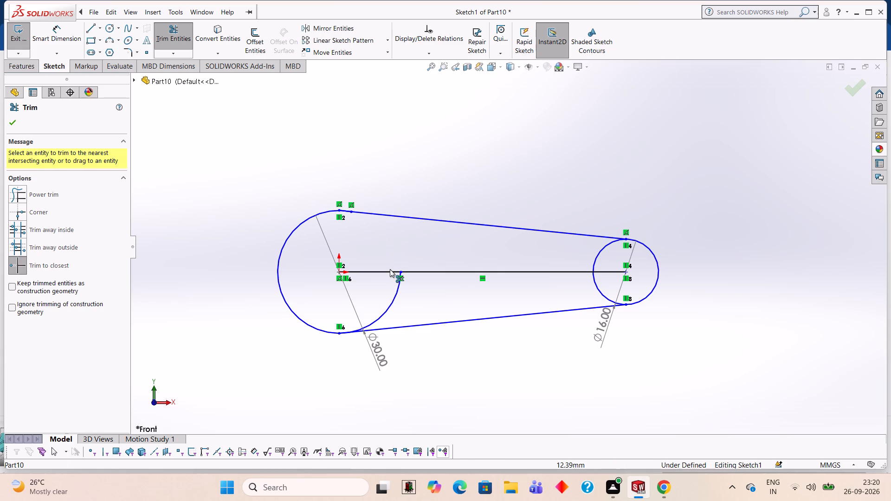
left_click(395, 295)
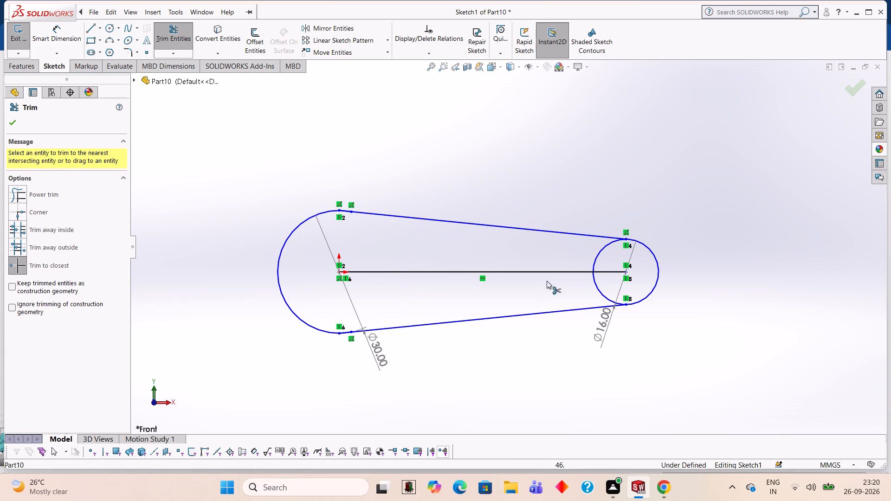
left_click(603, 247)
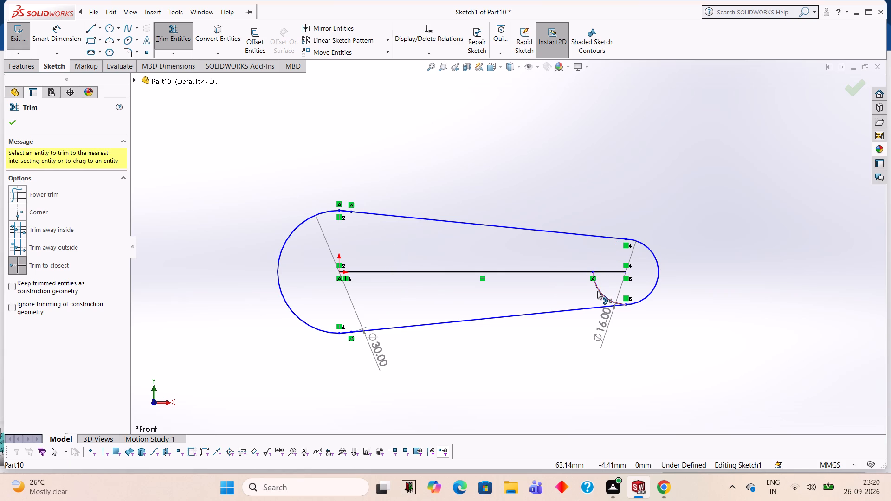
left_click(597, 291)
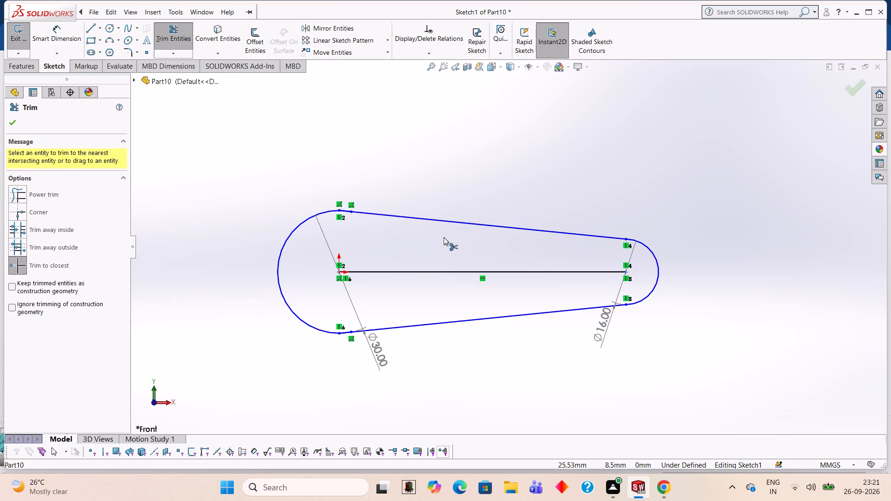
Trim the small leftover arc pieces where the large arc meets the lower and upper connecting lines.
scroll(348, 334, "down", 4)
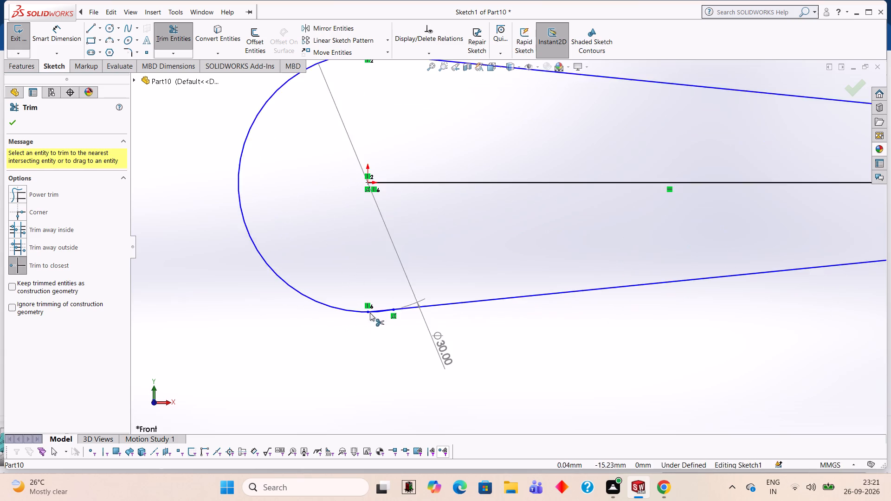
scroll(370, 313, "down", 6)
scroll(402, 275, "down", 3)
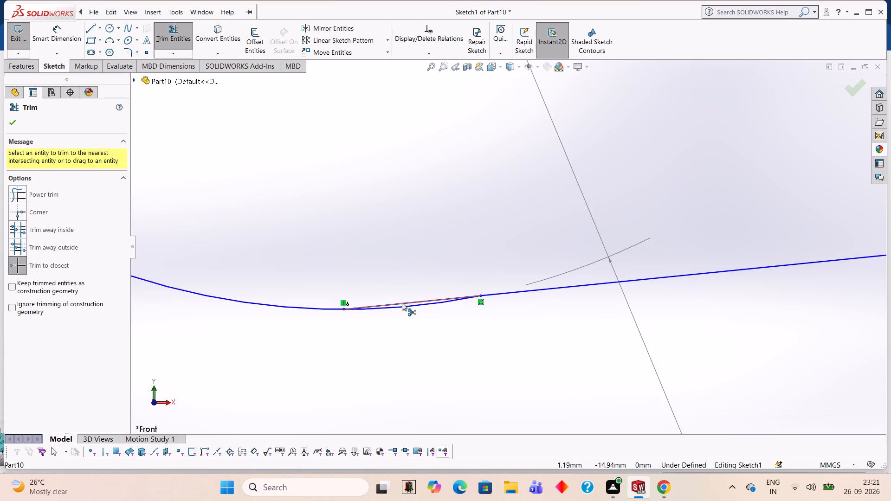
scroll(402, 302, "down", 3)
left_click(411, 302)
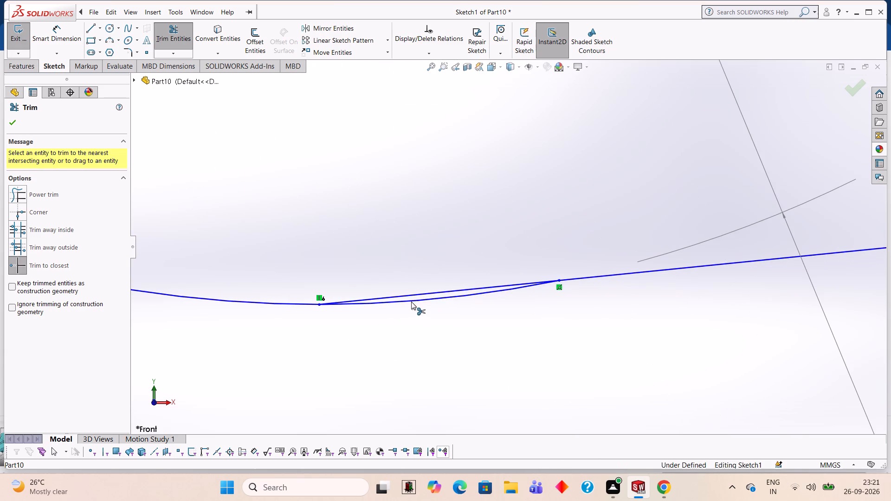
scroll(424, 285, "up", 7)
scroll(470, 230, "up", 7)
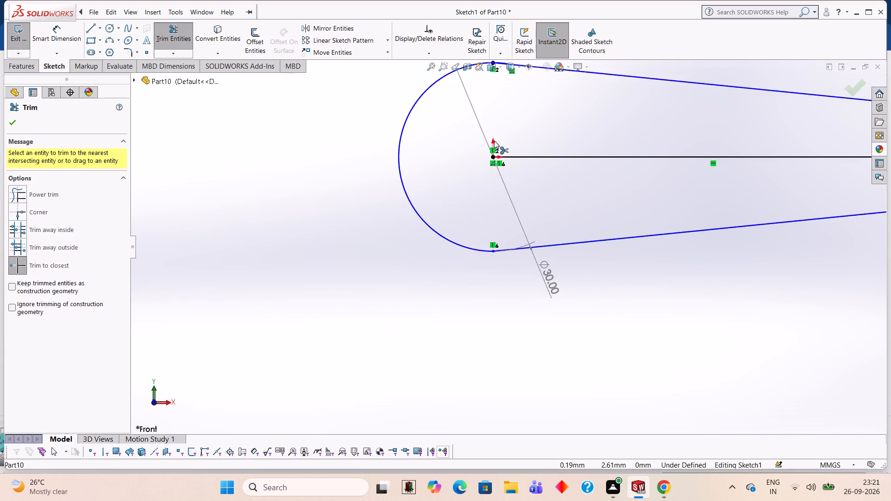
scroll(494, 141, "up", 4)
scroll(494, 141, "down", 15)
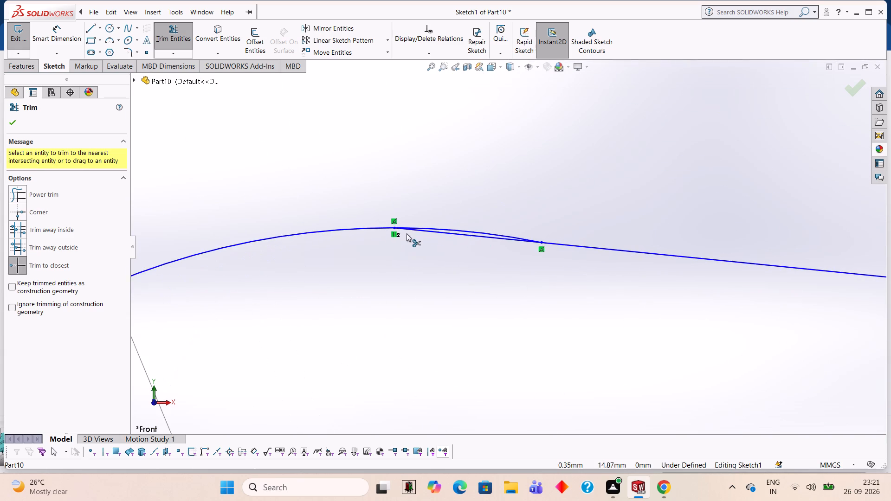
scroll(407, 233, "down", 2)
left_click(462, 228)
scroll(553, 237, "up", 7)
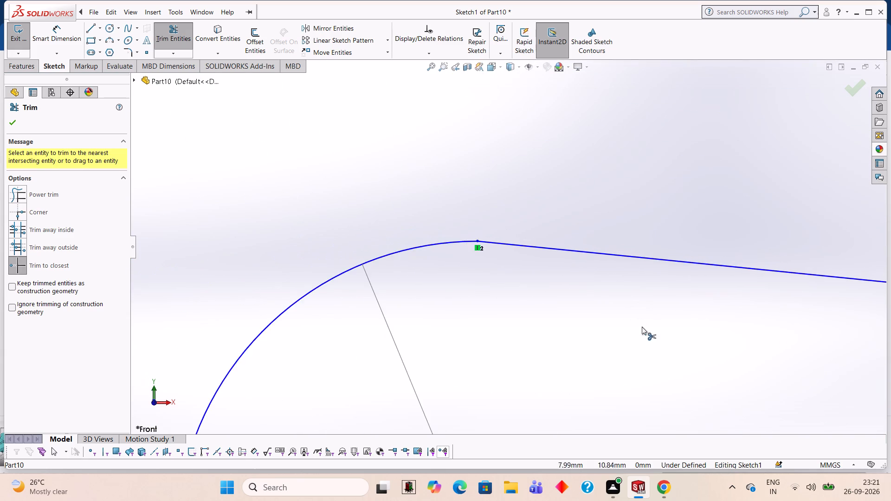
scroll(642, 327, "up", 12)
scroll(719, 320, "down", 4)
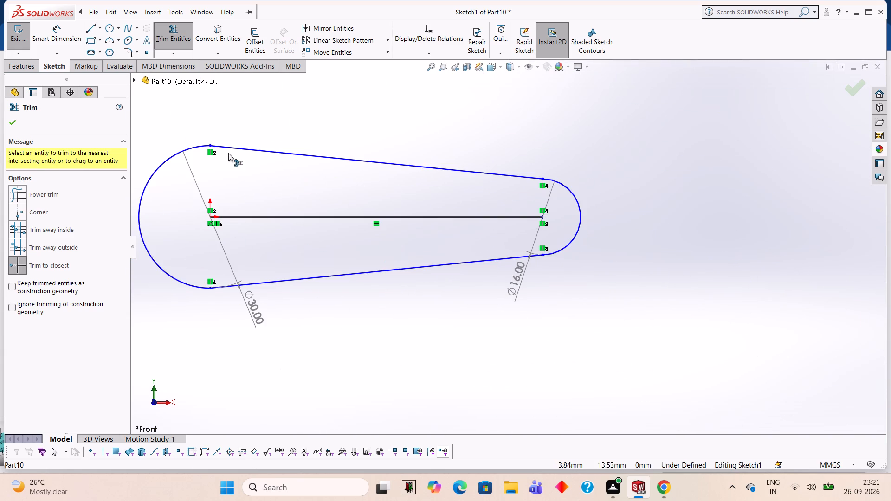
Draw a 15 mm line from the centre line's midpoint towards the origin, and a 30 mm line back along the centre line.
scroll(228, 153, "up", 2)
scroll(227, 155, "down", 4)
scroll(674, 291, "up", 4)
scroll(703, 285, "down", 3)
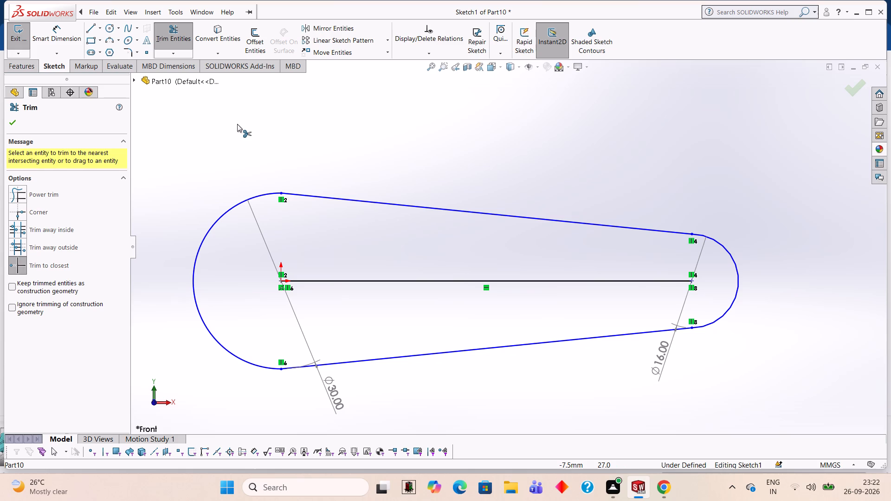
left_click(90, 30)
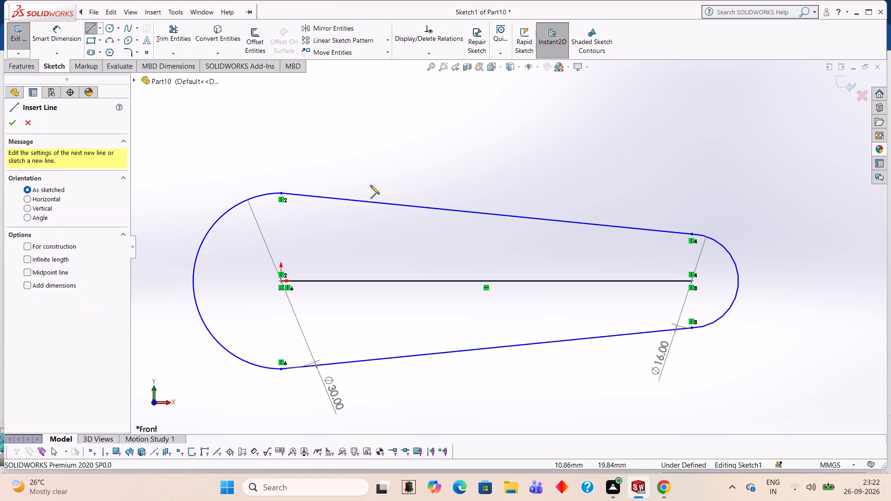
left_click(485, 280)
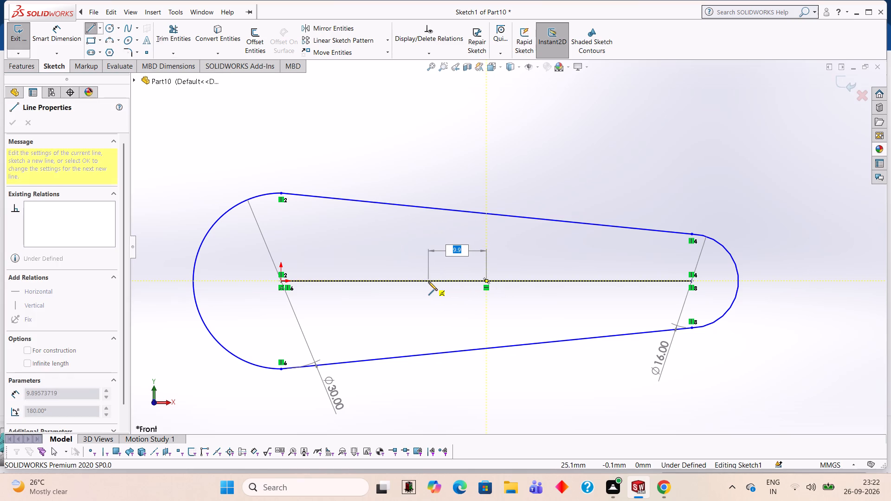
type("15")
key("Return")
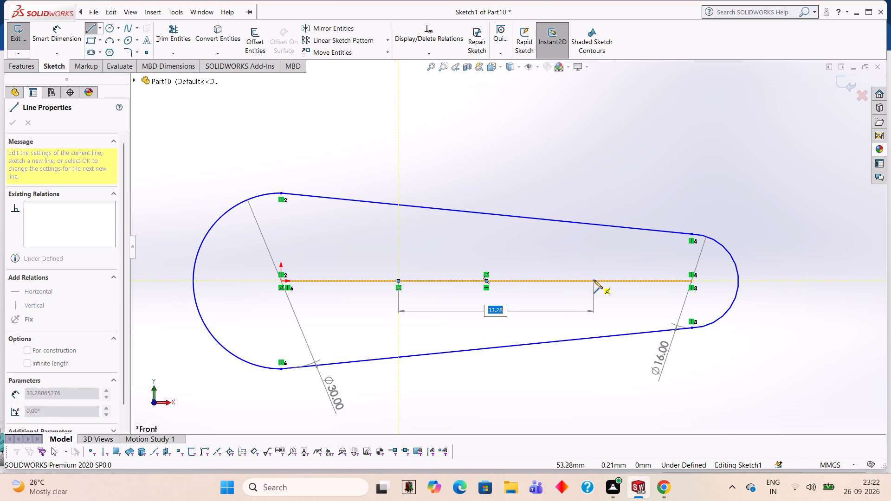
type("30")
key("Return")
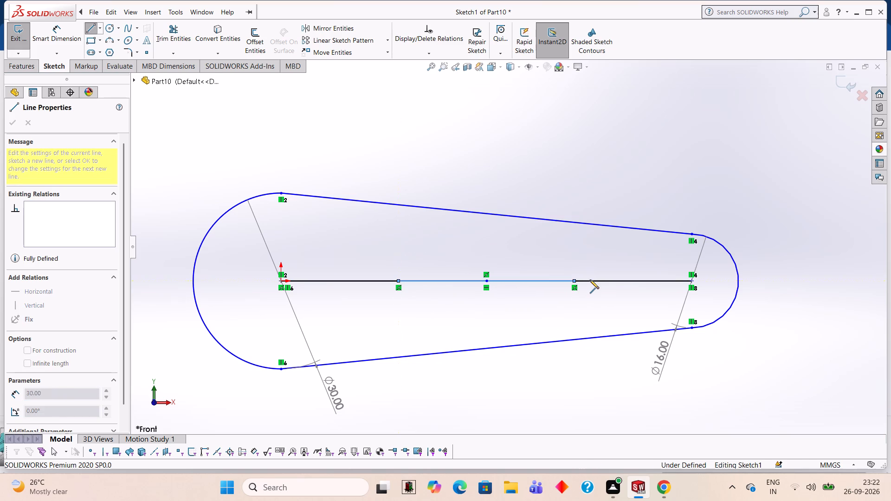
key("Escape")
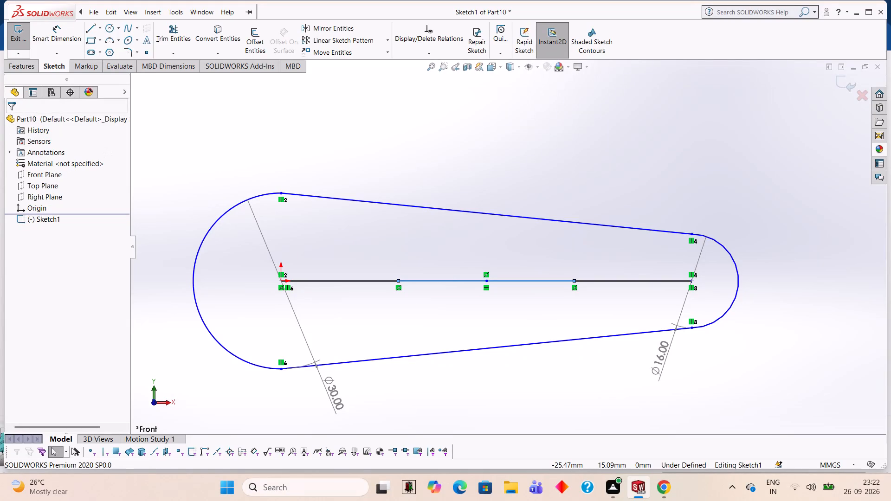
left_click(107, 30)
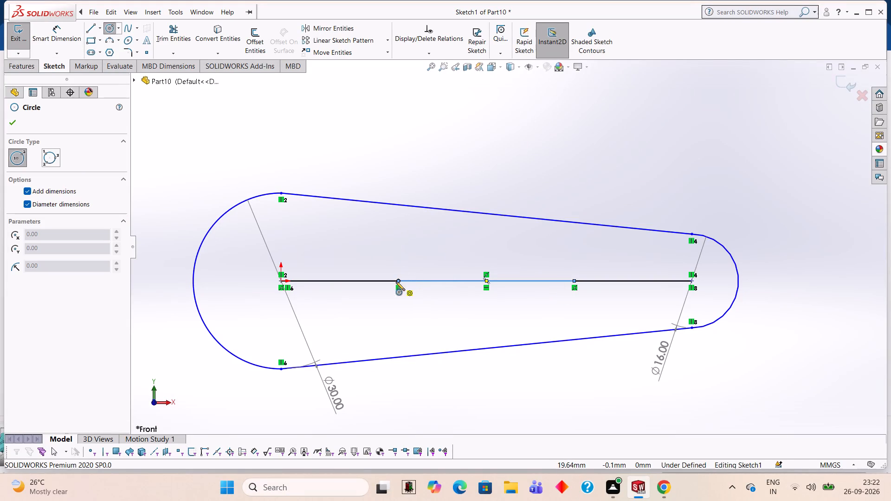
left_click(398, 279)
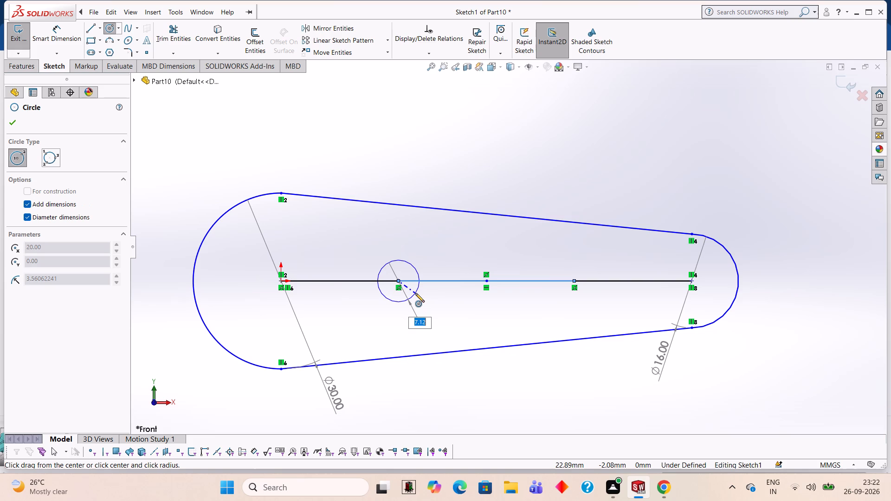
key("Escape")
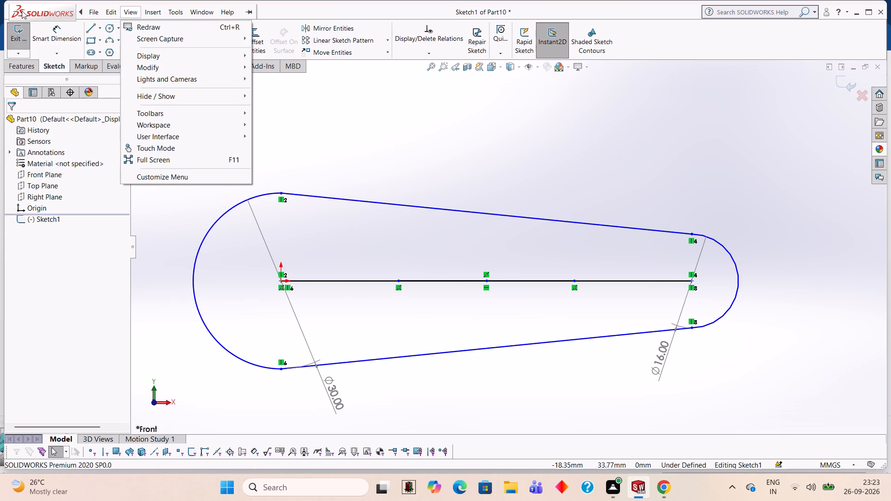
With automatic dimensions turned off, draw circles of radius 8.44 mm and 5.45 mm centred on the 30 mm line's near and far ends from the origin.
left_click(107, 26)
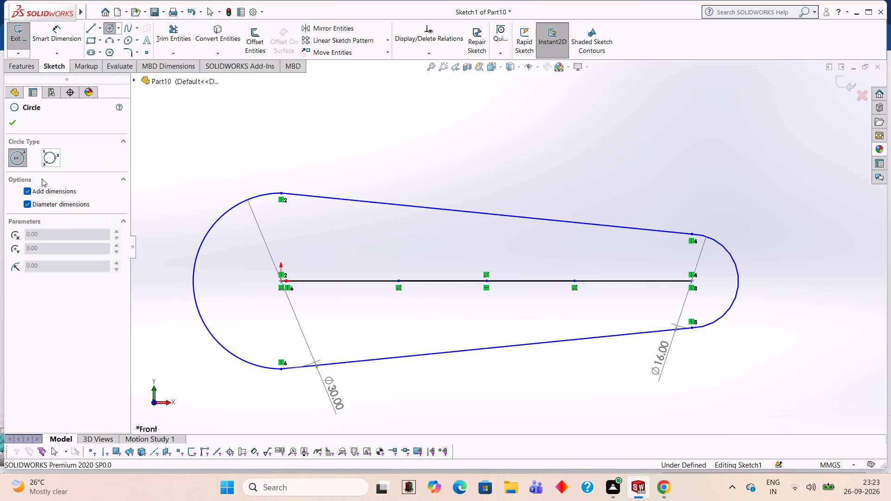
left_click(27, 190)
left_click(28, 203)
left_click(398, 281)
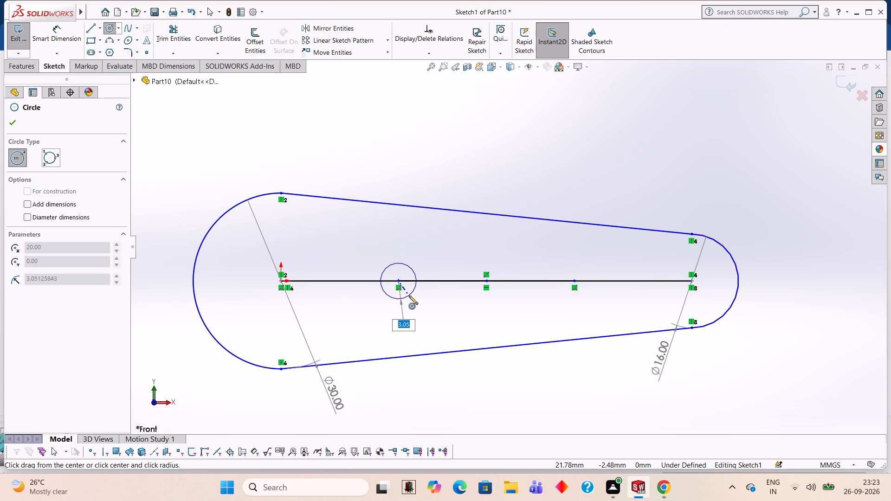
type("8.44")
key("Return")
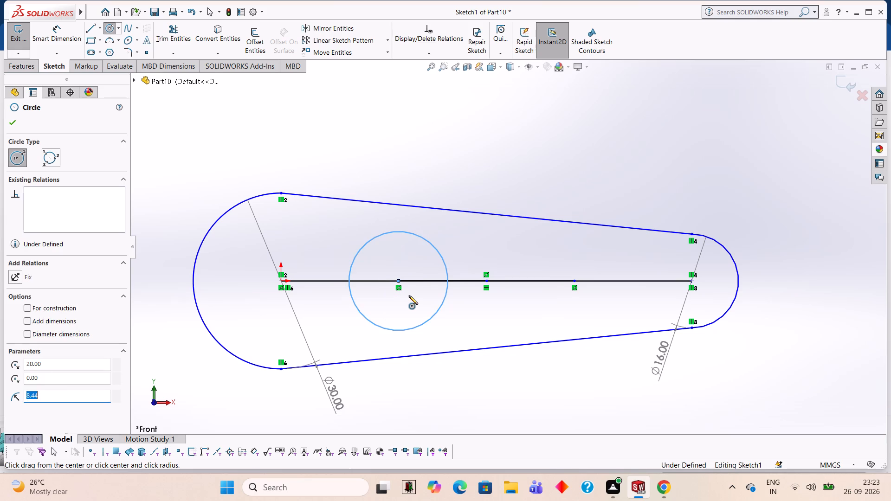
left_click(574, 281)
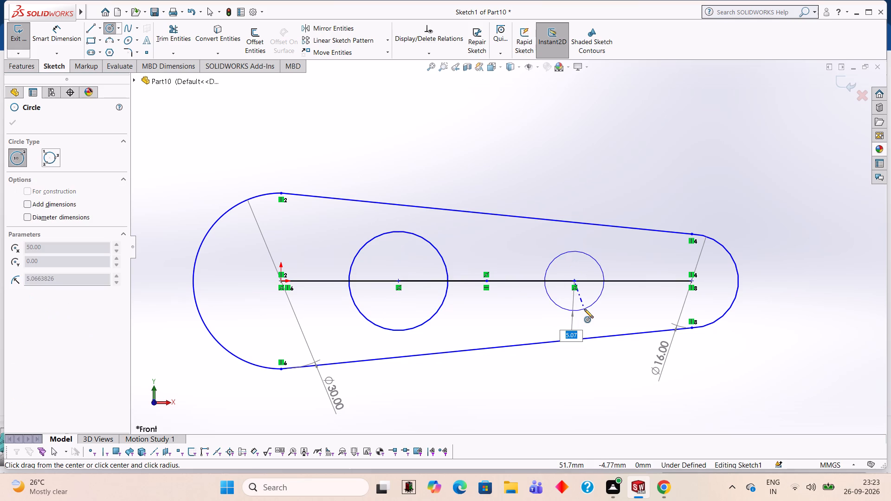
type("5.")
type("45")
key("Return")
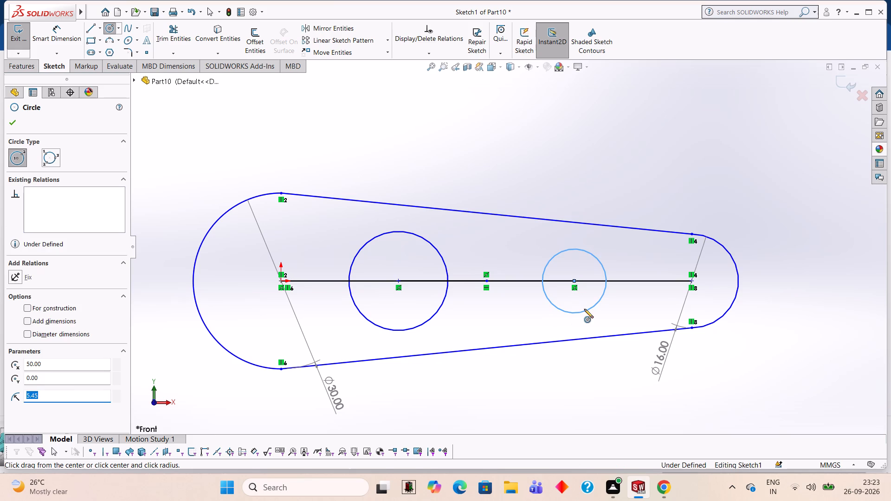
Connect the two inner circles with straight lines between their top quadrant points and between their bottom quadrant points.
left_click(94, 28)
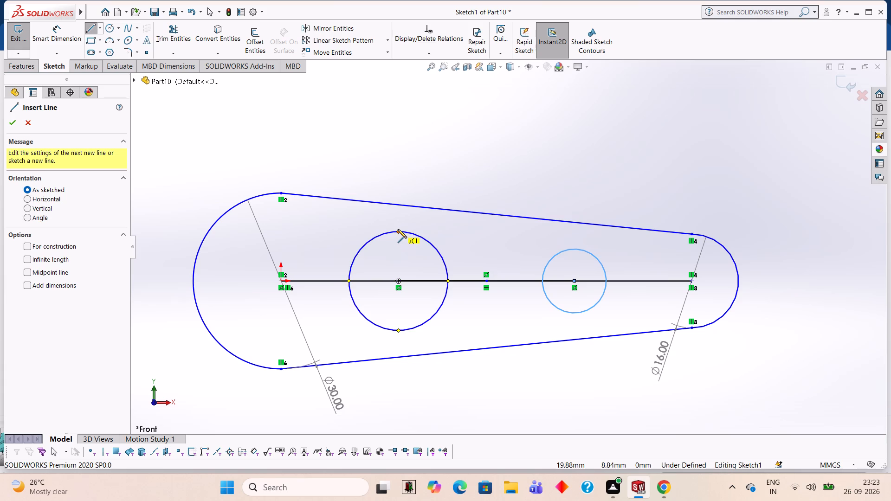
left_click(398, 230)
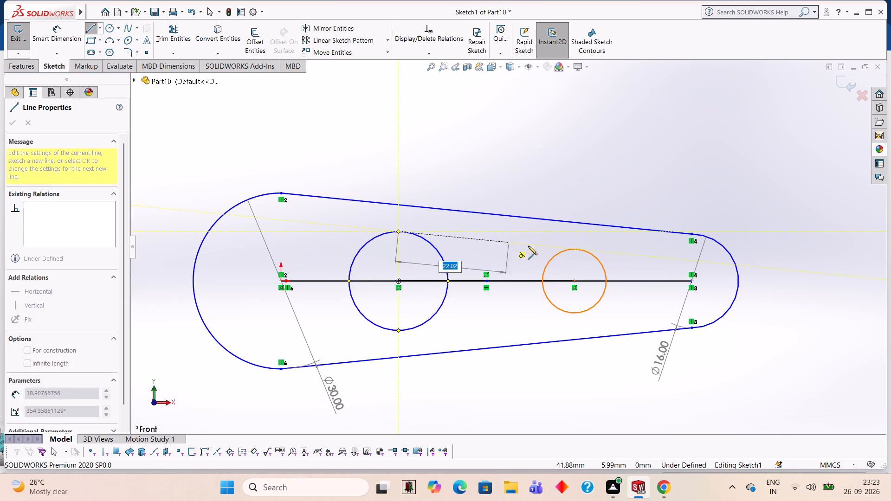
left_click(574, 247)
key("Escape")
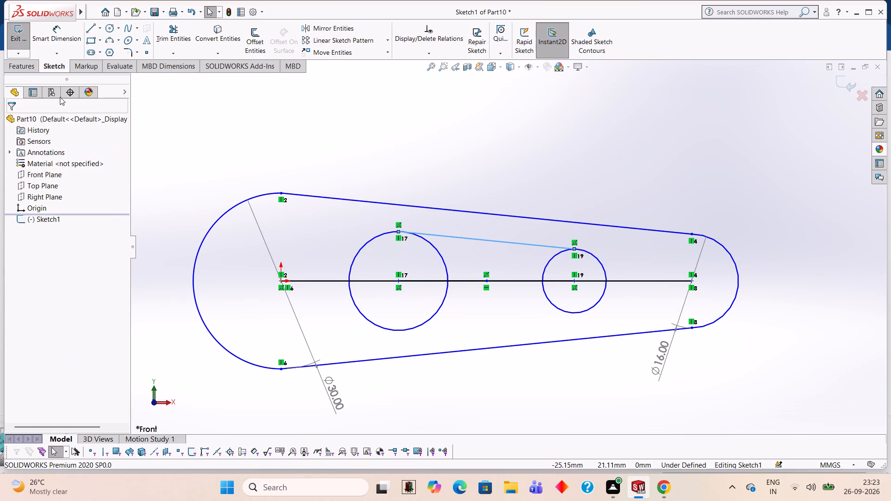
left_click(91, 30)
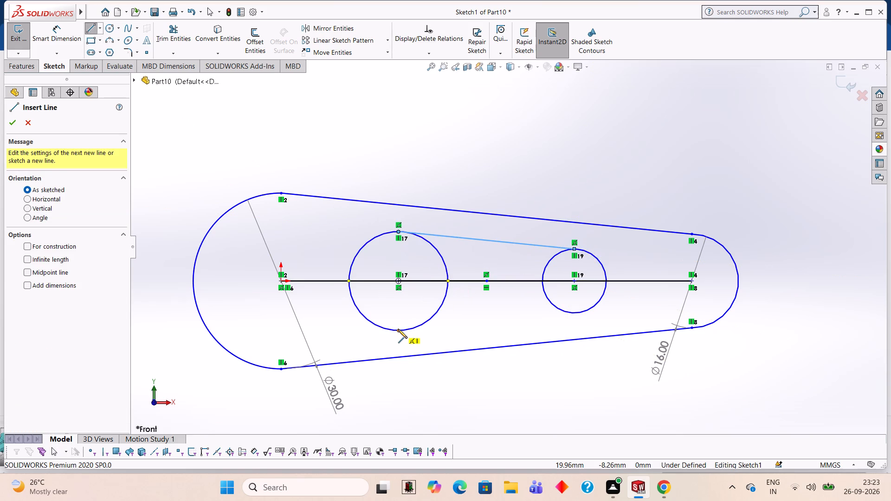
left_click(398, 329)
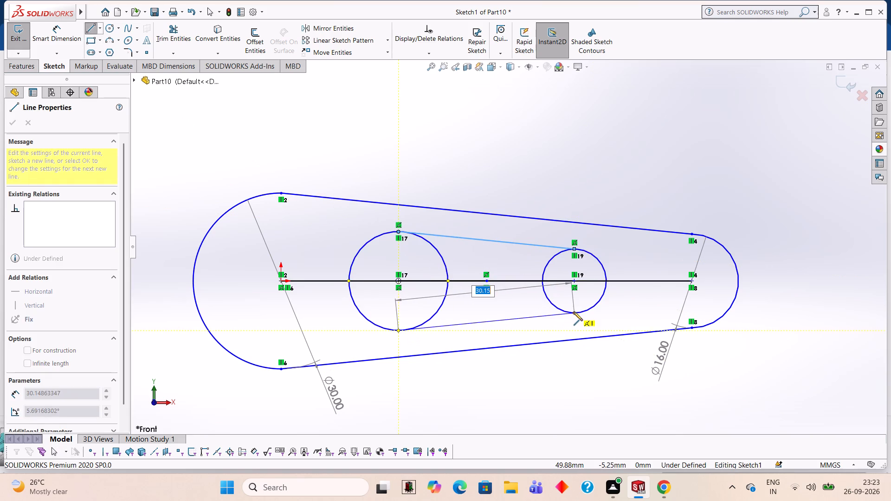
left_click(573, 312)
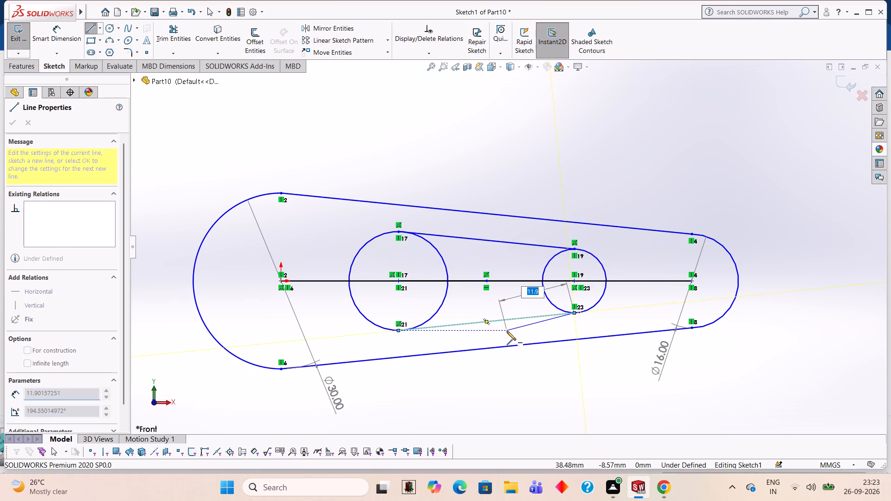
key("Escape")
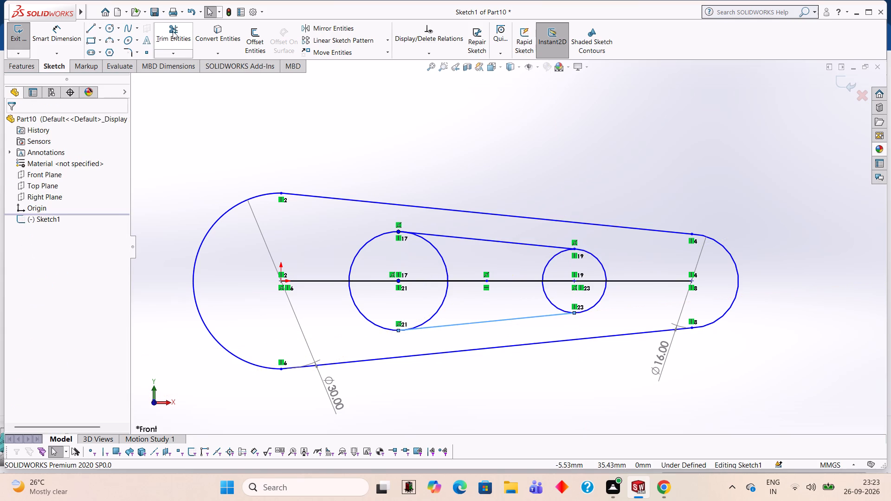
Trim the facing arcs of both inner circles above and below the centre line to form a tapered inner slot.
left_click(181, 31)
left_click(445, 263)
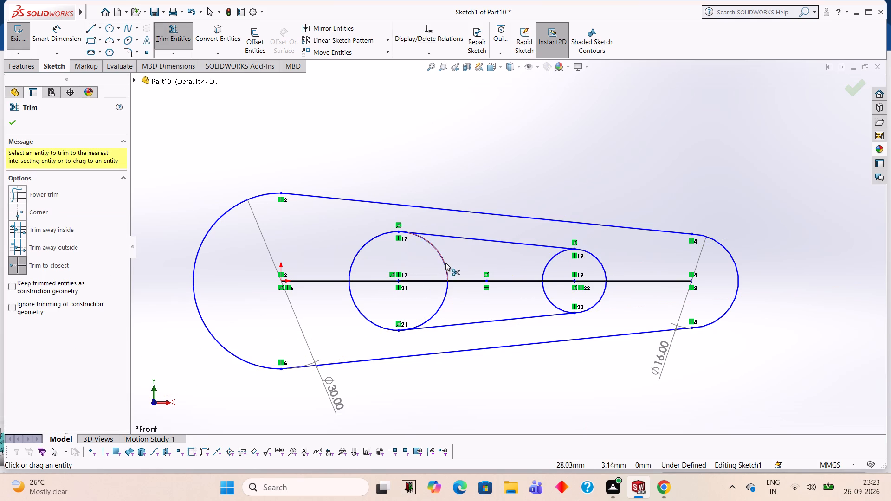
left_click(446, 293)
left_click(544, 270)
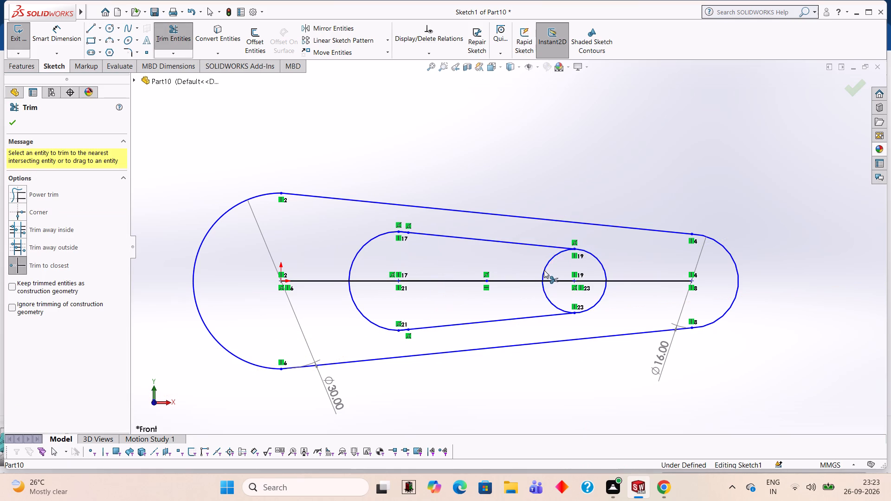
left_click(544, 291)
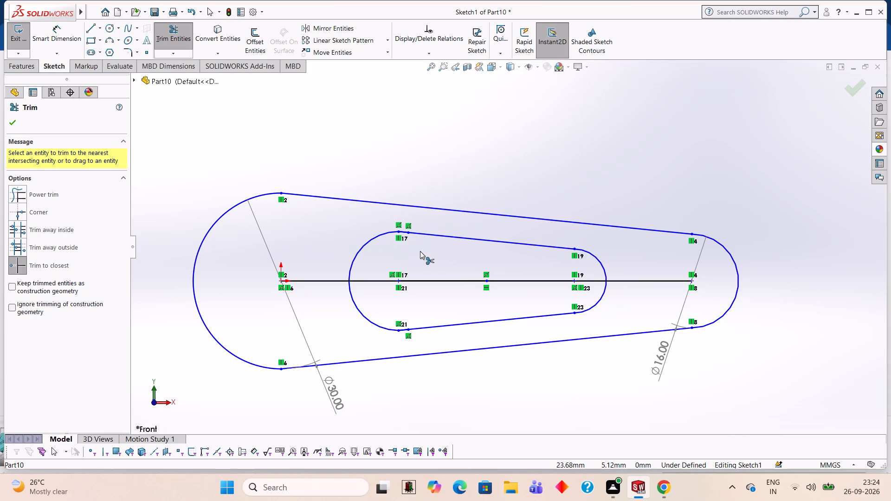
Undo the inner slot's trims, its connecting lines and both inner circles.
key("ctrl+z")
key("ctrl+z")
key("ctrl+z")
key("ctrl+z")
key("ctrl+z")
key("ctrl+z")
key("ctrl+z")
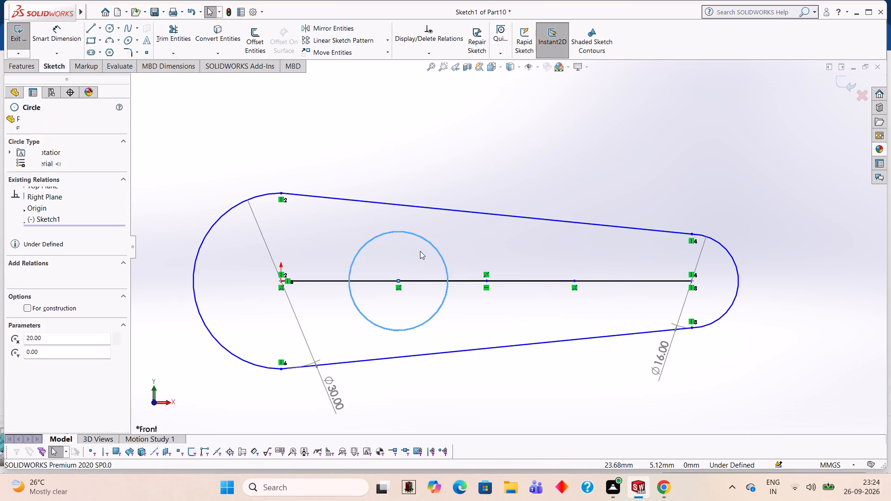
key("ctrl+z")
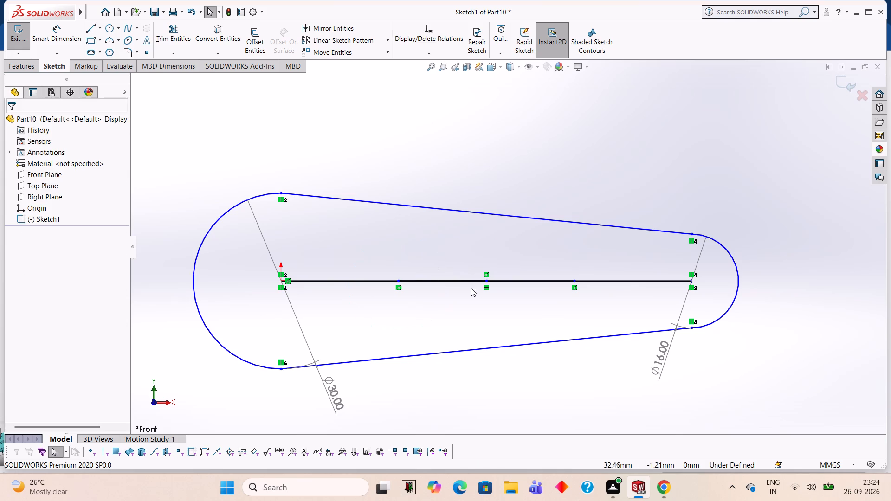
Trim away all line segments along the centre line, accepting the deletion of their midpoint relation, leaving only the outer profile.
left_click(174, 45)
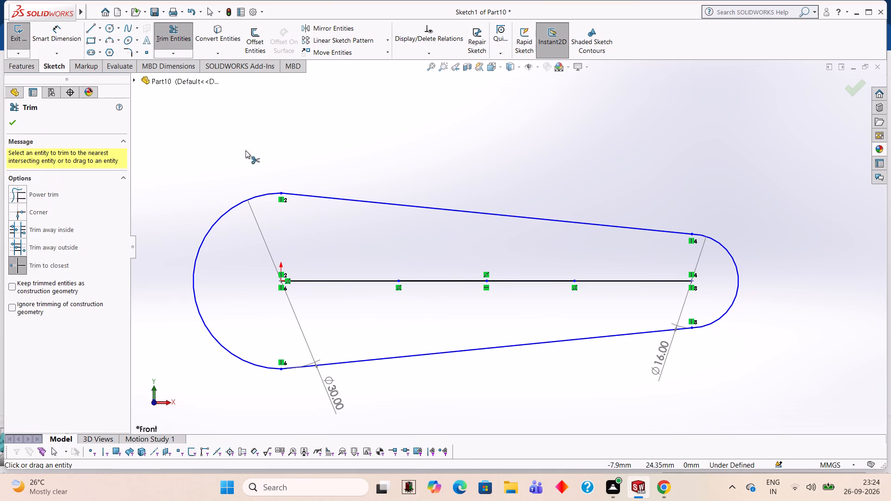
left_click(457, 282)
left_click(471, 249)
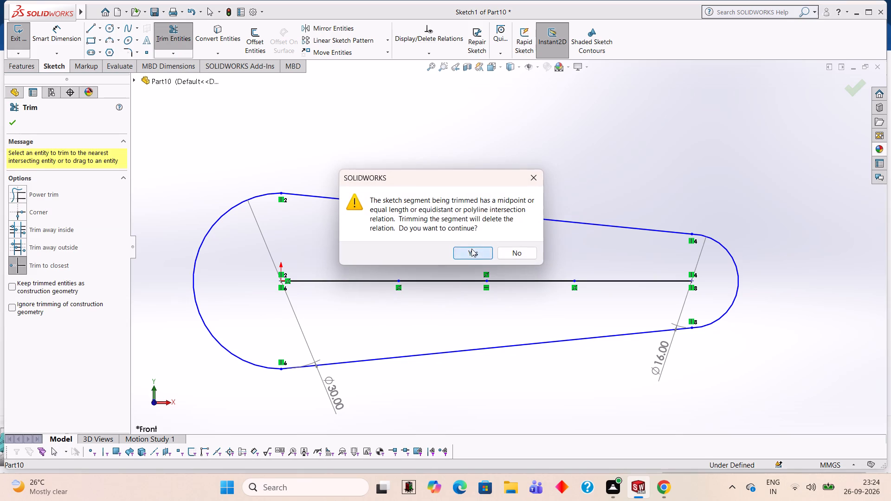
left_click(465, 283)
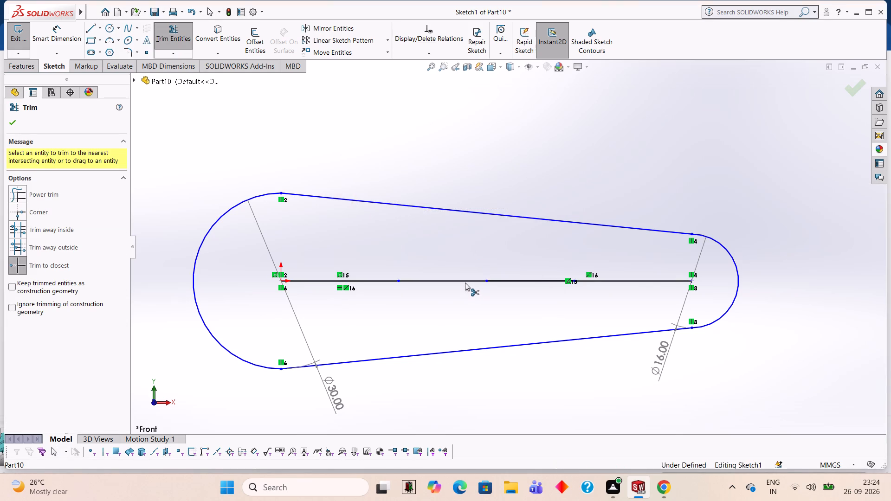
left_click(464, 282)
left_click(500, 282)
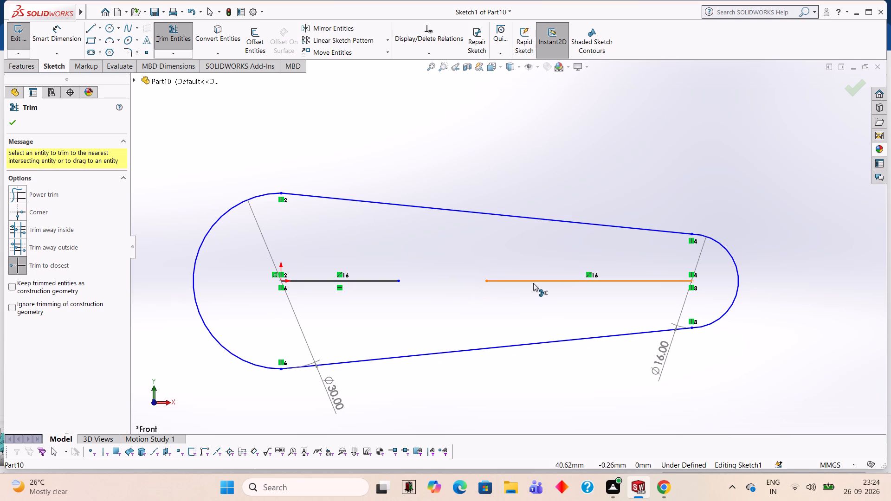
left_click(536, 283)
left_click(349, 283)
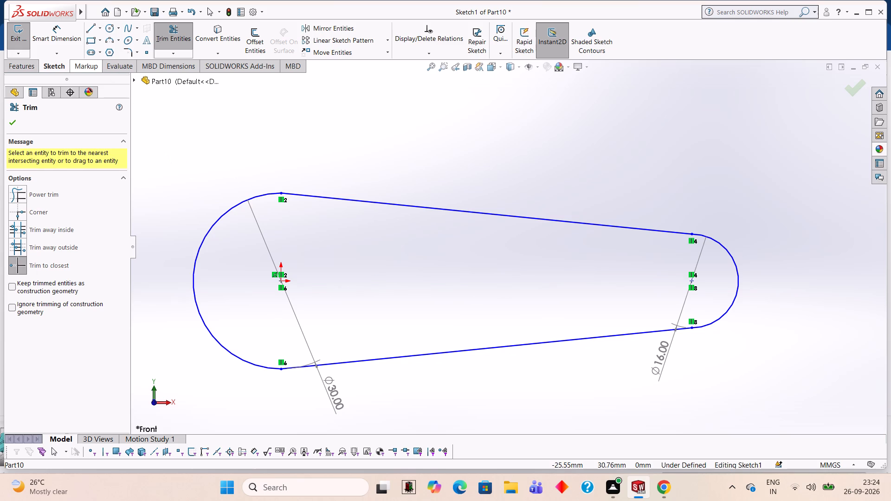
Extrude the outer link profile as a blind boss 8 mm deep.
left_click(32, 68)
left_click(33, 37)
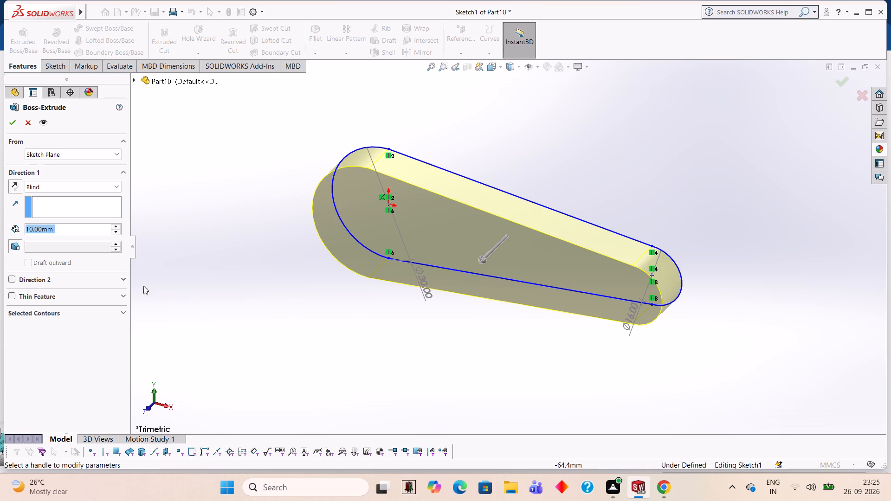
left_click(77, 226)
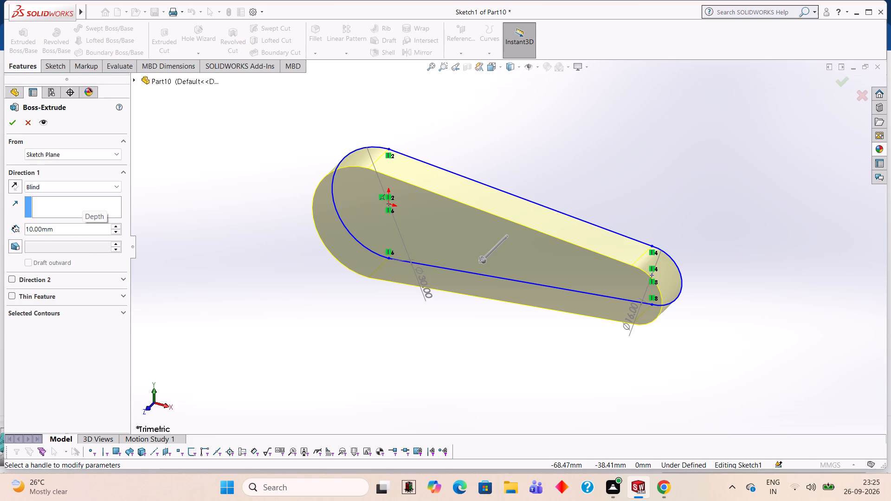
key("BackSpace")
key("BackSpace")
key("BackSpace")
key("BackSpace")
key("BackSpace")
key("BackSpace")
key("BackSpace")
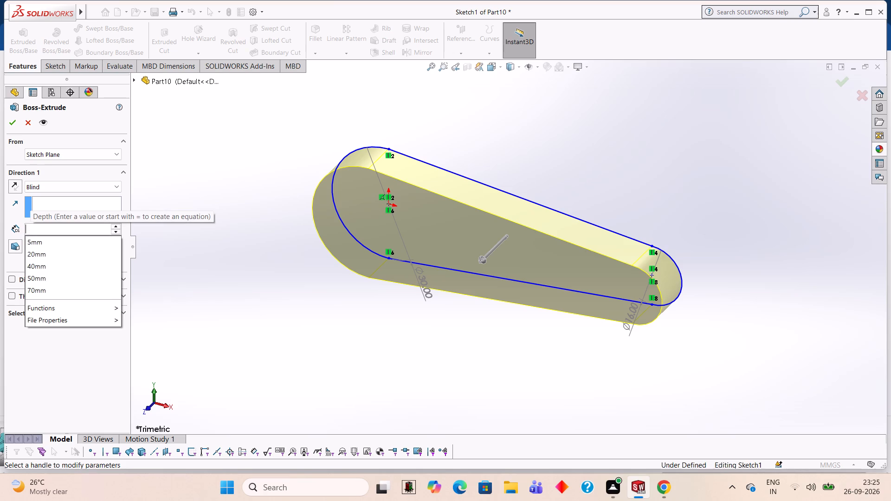
key("8")
key("Return")
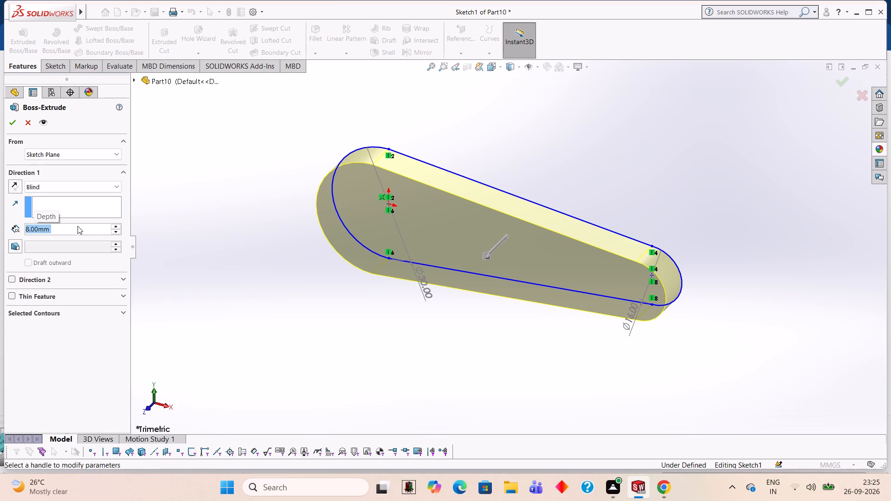
left_click(12, 127)
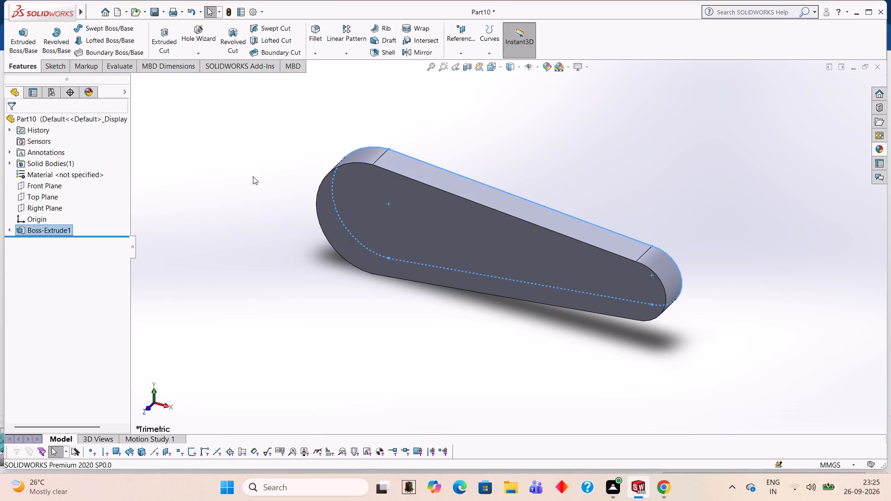
Open a new sketch on the large flat front face of the extruded link, viewed straight on.
left_click(334, 209)
left_click(532, 120)
middle_click_drag(536, 185, 513, 206)
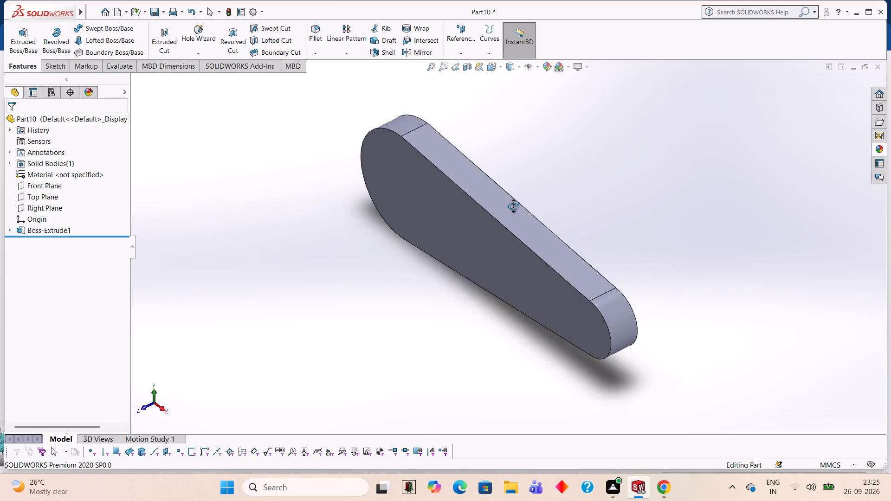
middle_click_drag(513, 206, 577, 123)
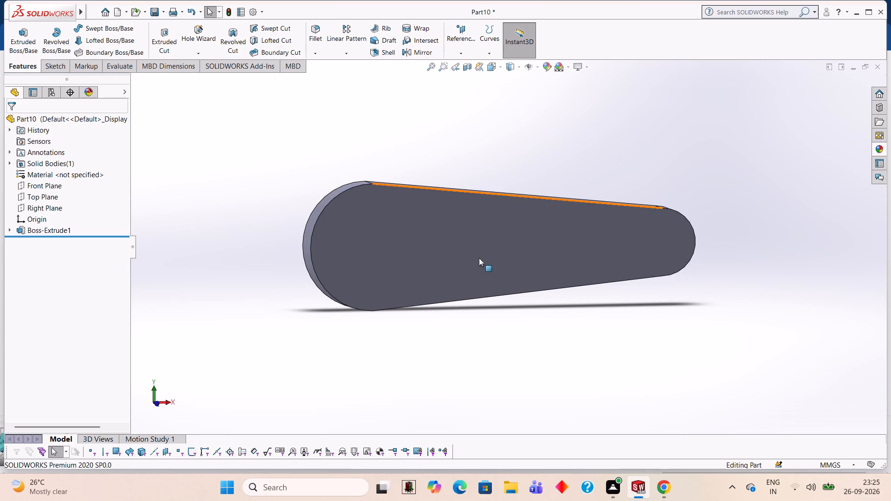
left_click(479, 258)
left_click(516, 226)
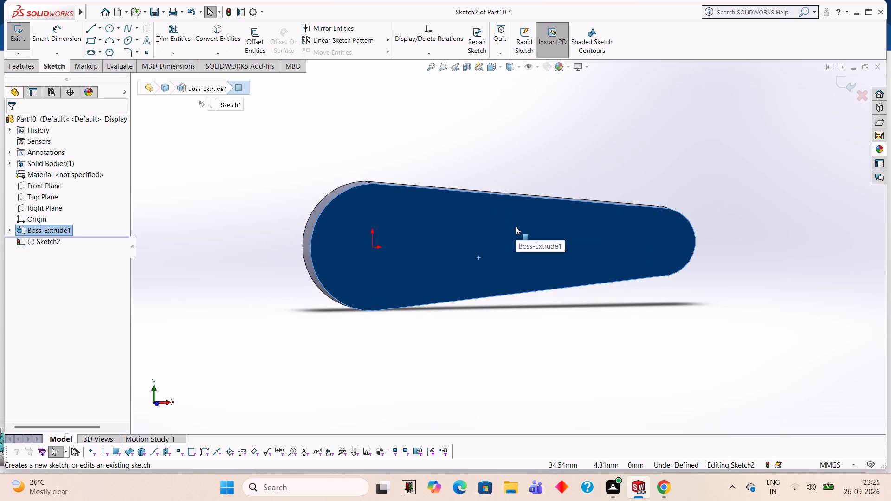
key("ctrl+8")
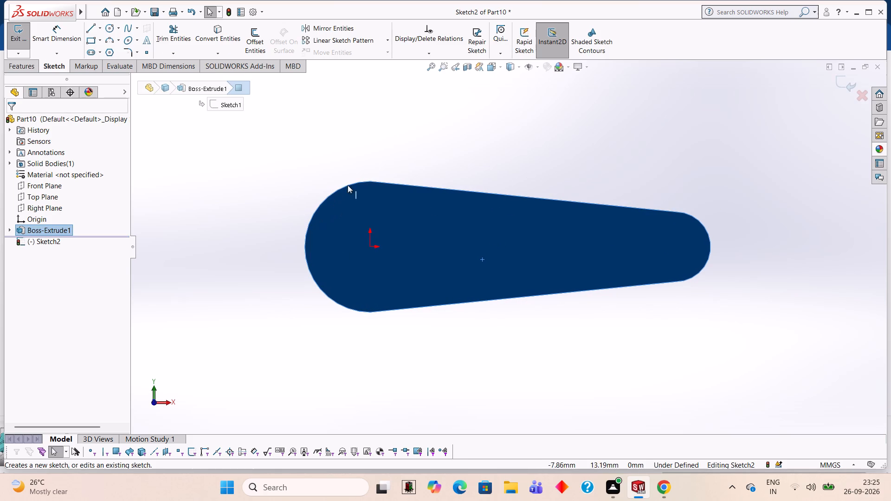
Sketch on the centre line a 15 mm line from 35 mm off the origin toward the large end, then a 30 mm line back.
left_click(88, 32)
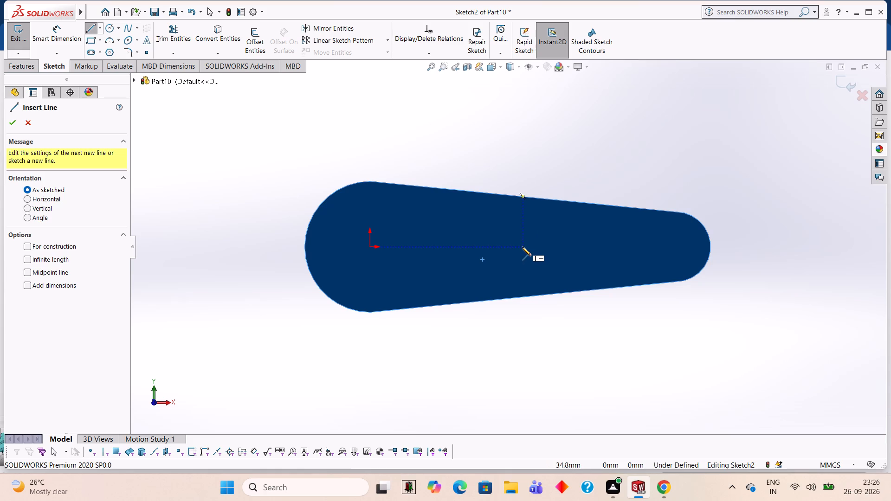
left_click(522, 247)
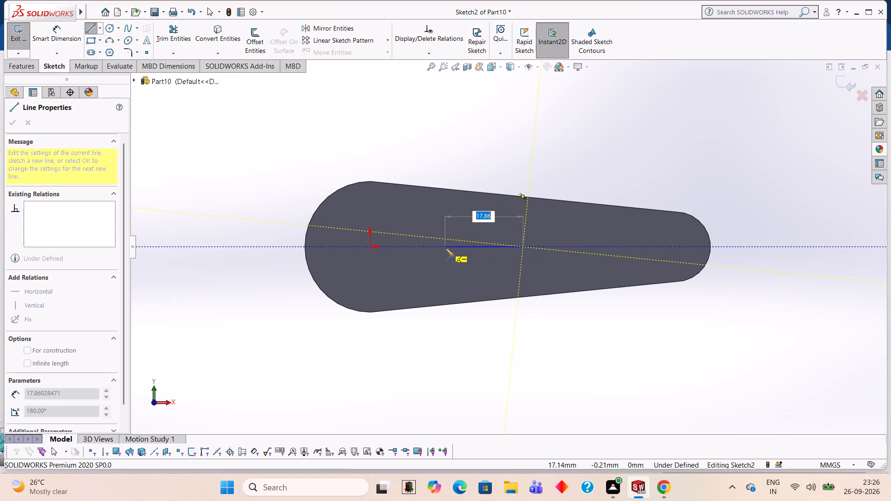
type("15")
key("Return")
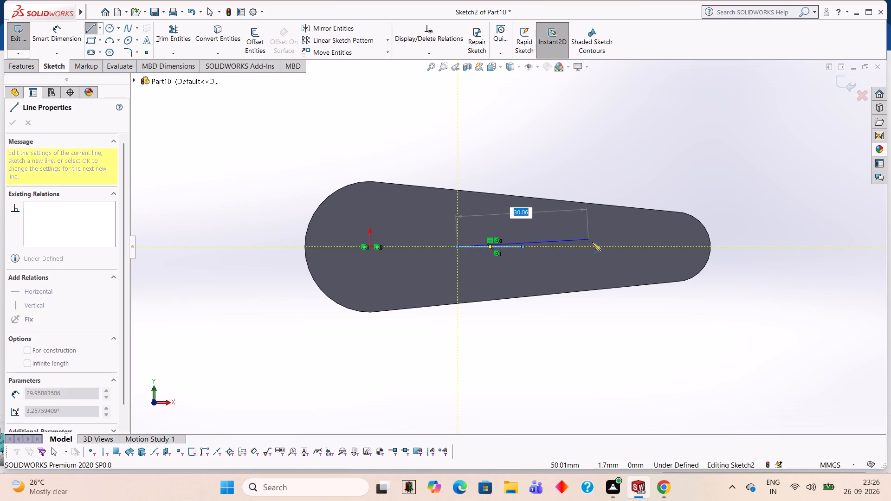
type("30")
key("Return")
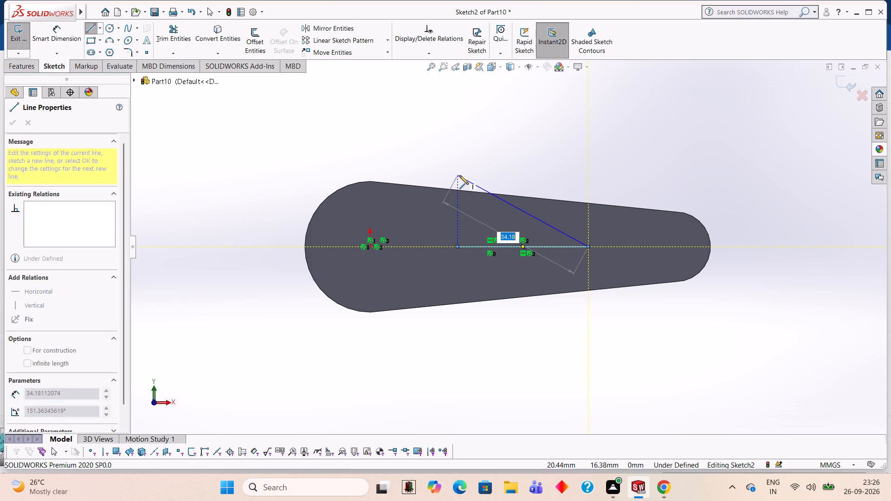
key("Escape")
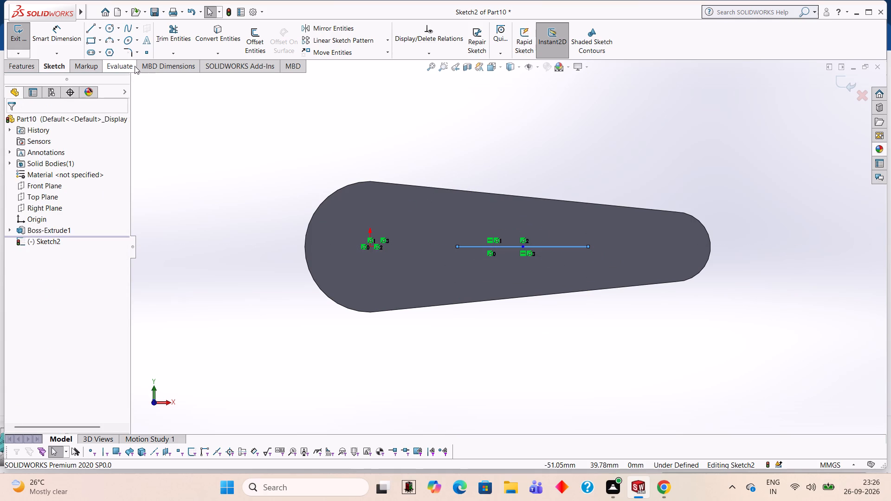
Draw circles on the ends of the 30 mm line: radius 8.44 mm nearer the large end and 5.45 mm nearer the small end.
left_click(110, 32)
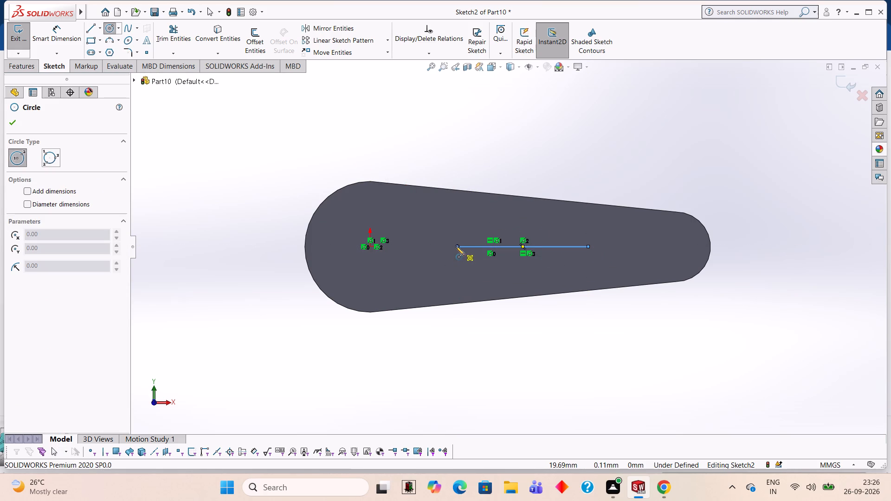
left_click(456, 246)
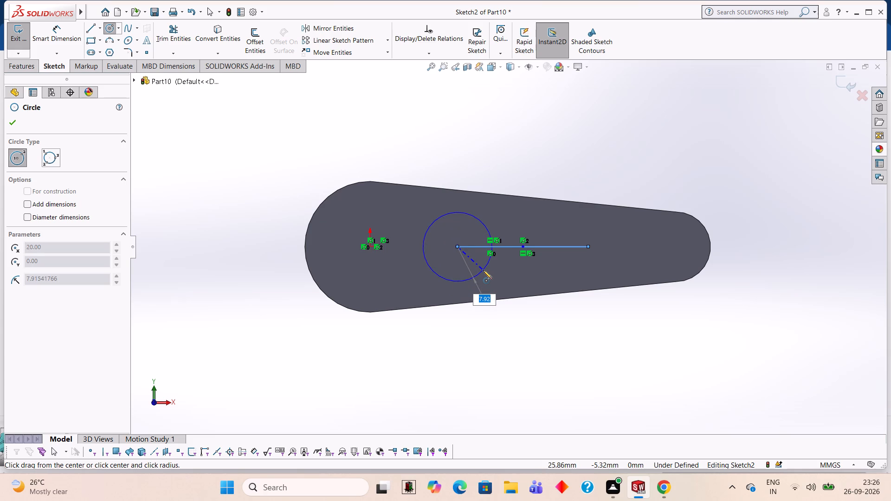
type("8.44")
key("Return")
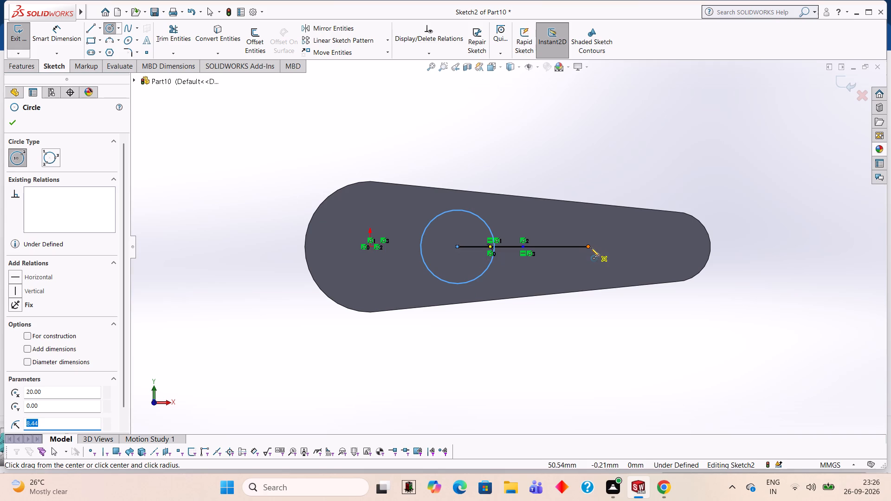
left_click(587, 246)
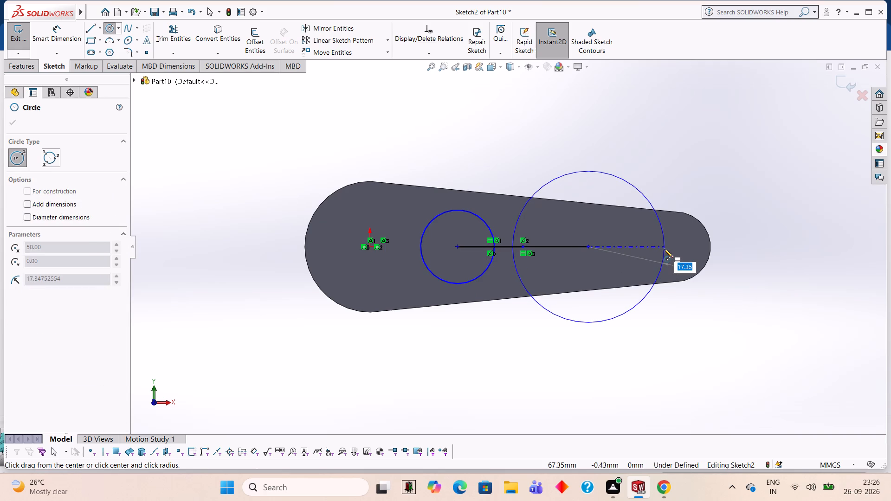
key("5")
type(".45")
key("Return")
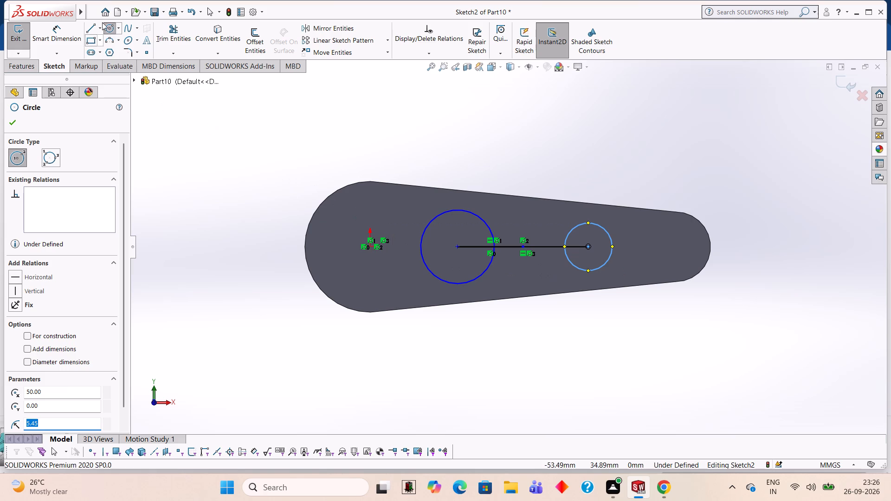
Connect the two inner circles with straight lines between their top quadrant points and between their bottom quadrant points.
left_click(92, 28)
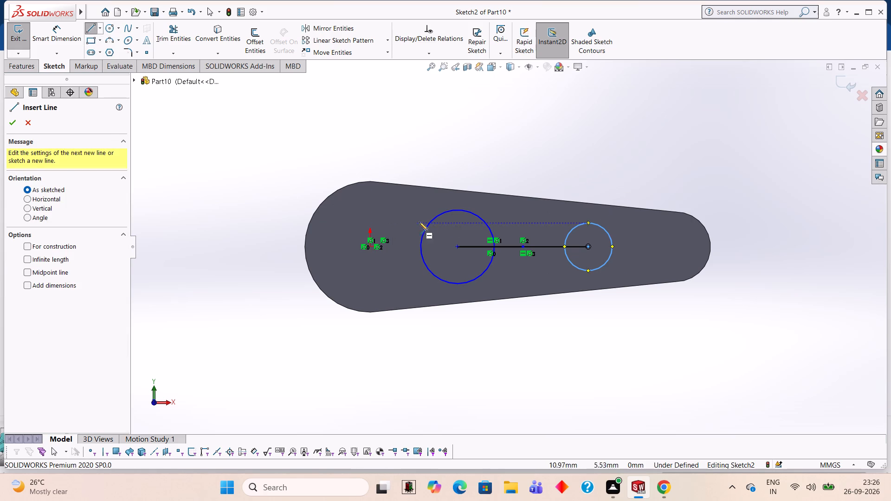
left_click(457, 209)
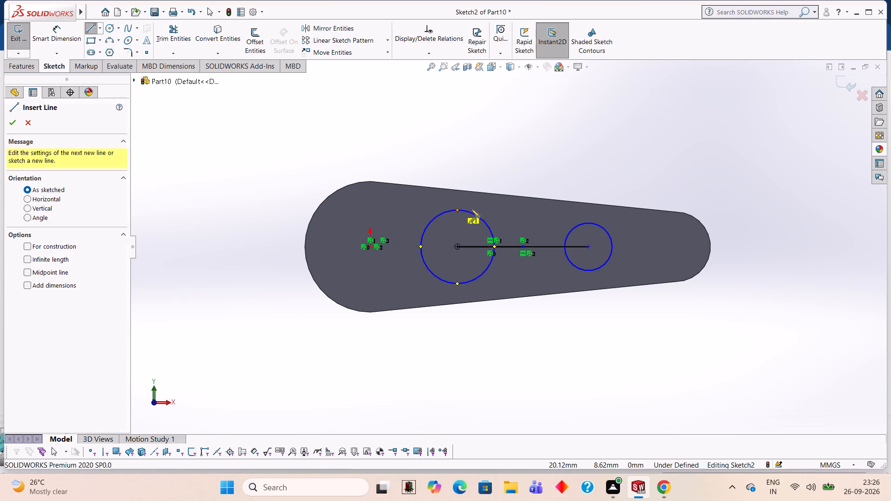
left_click(589, 223)
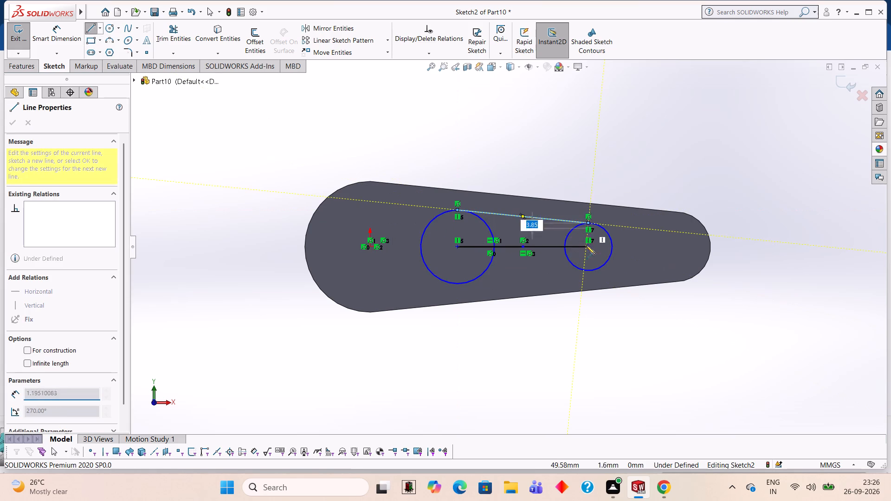
key("Escape")
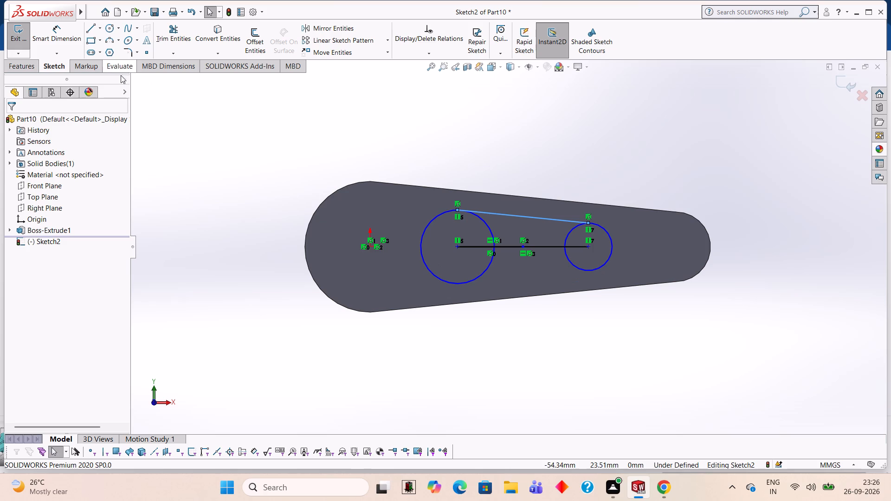
left_click(93, 29)
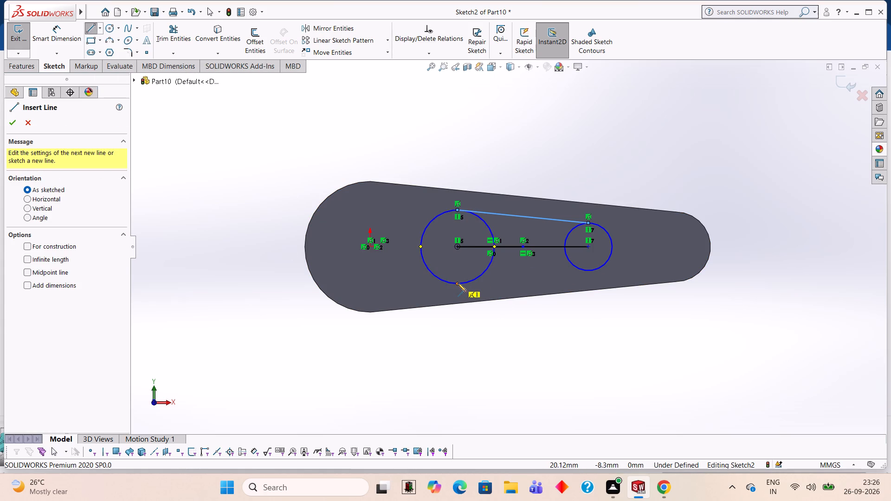
left_click(458, 283)
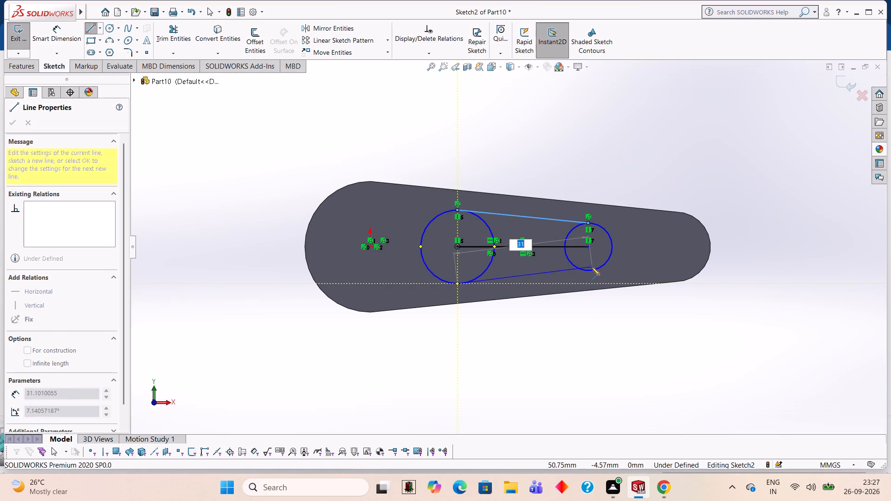
left_click(588, 273)
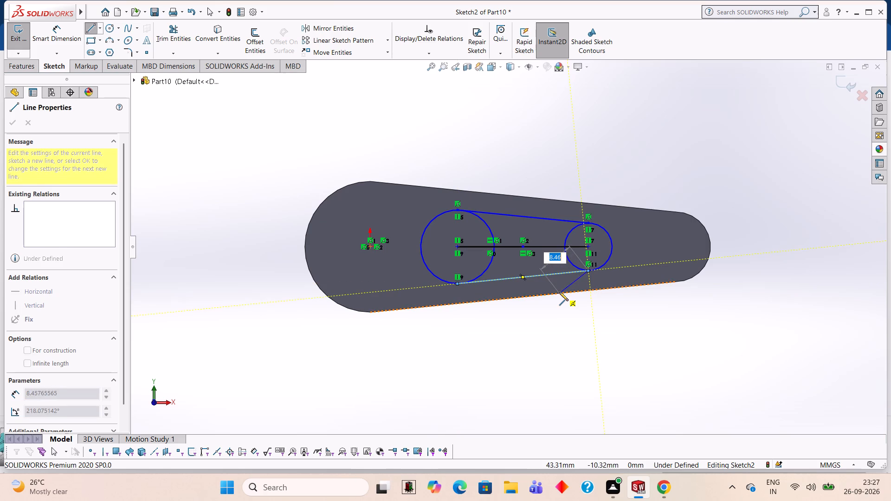
key("Escape")
Trim the facing arcs of both inner circles and the centre line segments, leaving only the closed tapered slot outline.
left_click(181, 33)
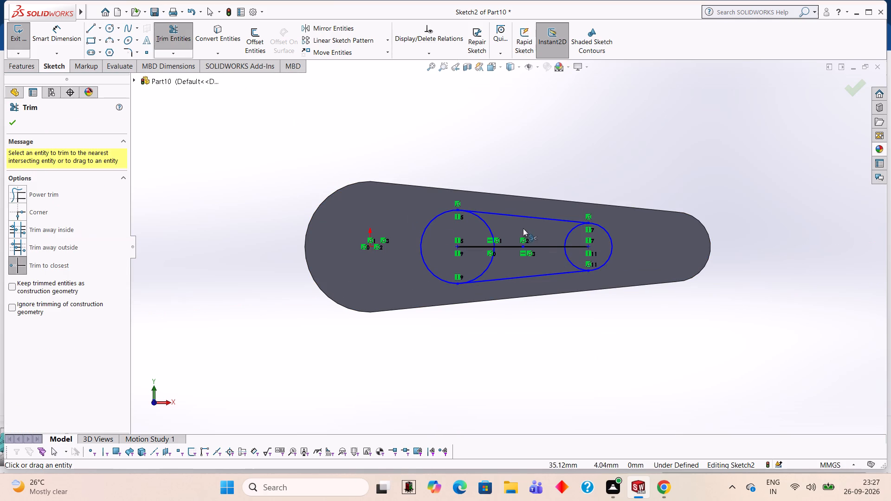
left_click(484, 221)
left_click(492, 262)
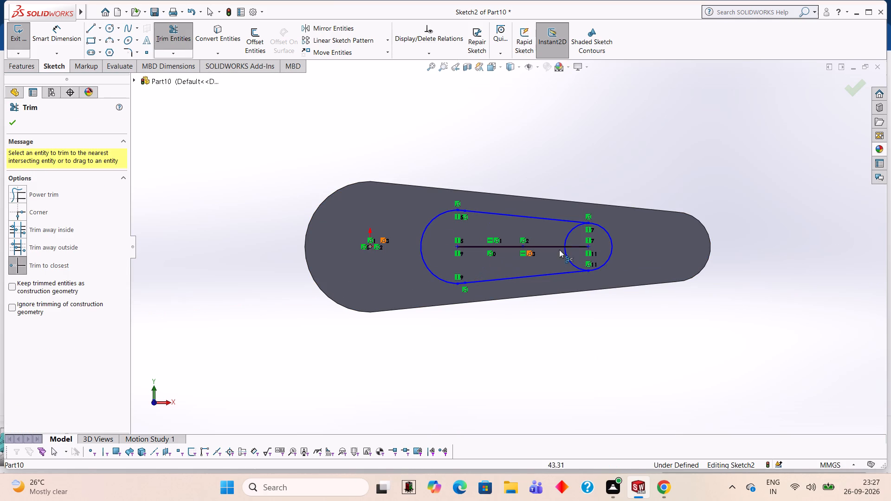
left_click(568, 230)
left_click(570, 260)
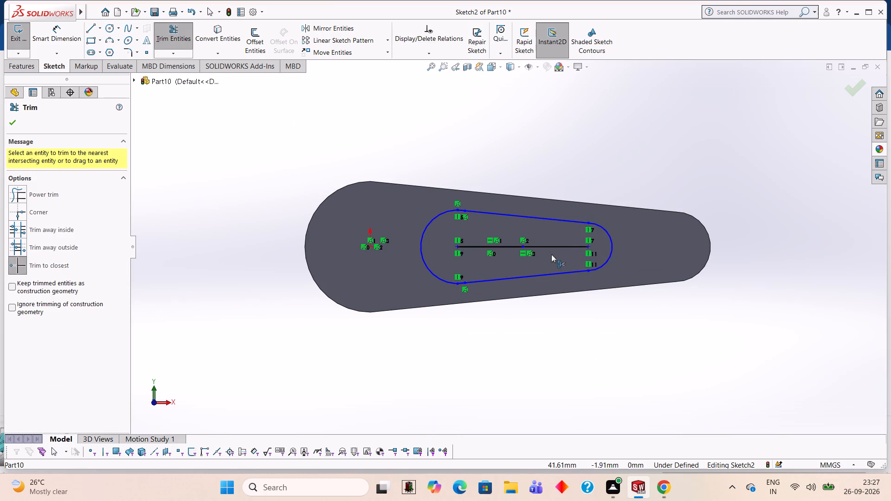
left_click(548, 246)
left_click(516, 246)
left_click(516, 246)
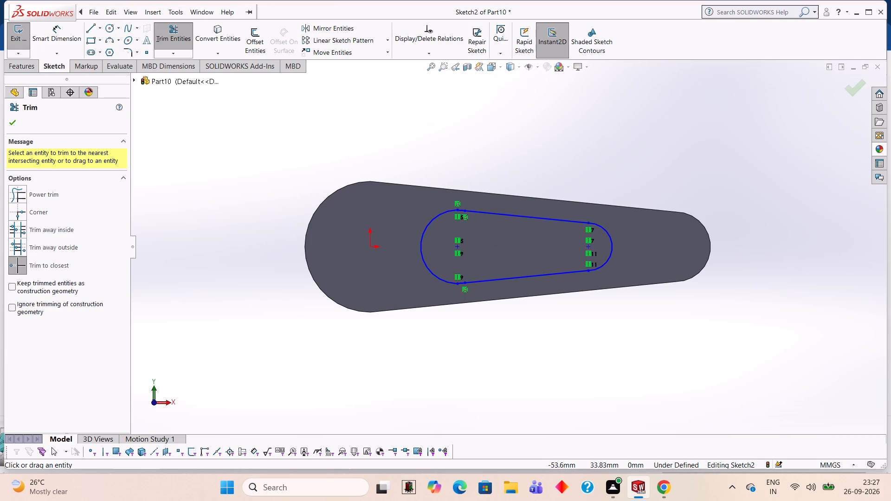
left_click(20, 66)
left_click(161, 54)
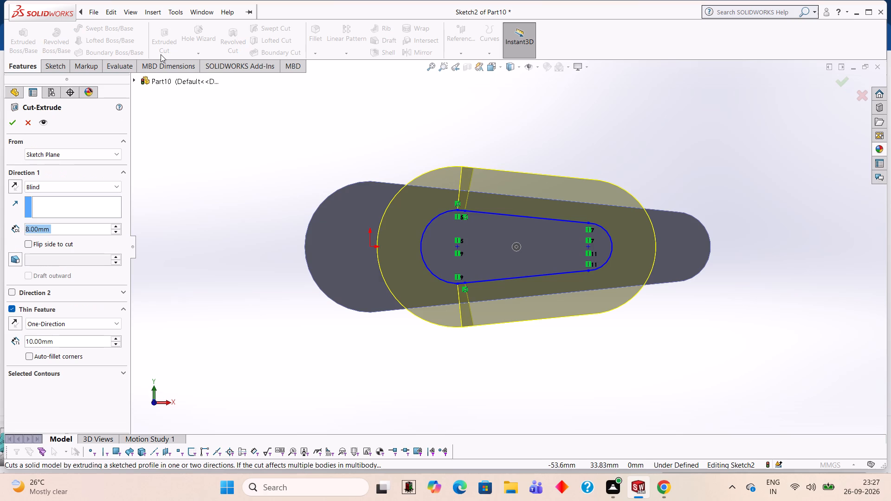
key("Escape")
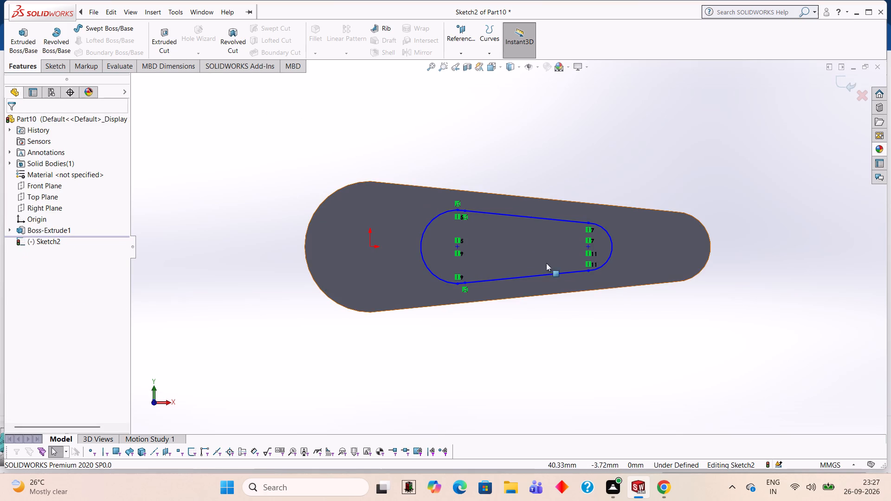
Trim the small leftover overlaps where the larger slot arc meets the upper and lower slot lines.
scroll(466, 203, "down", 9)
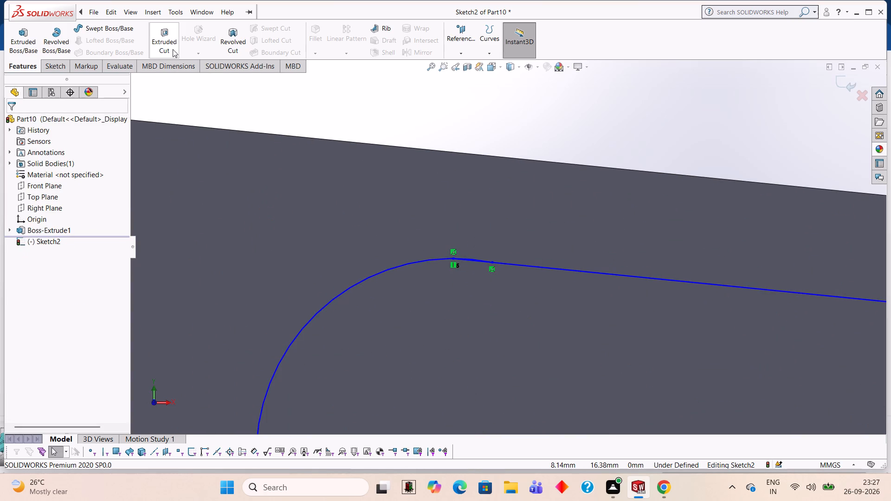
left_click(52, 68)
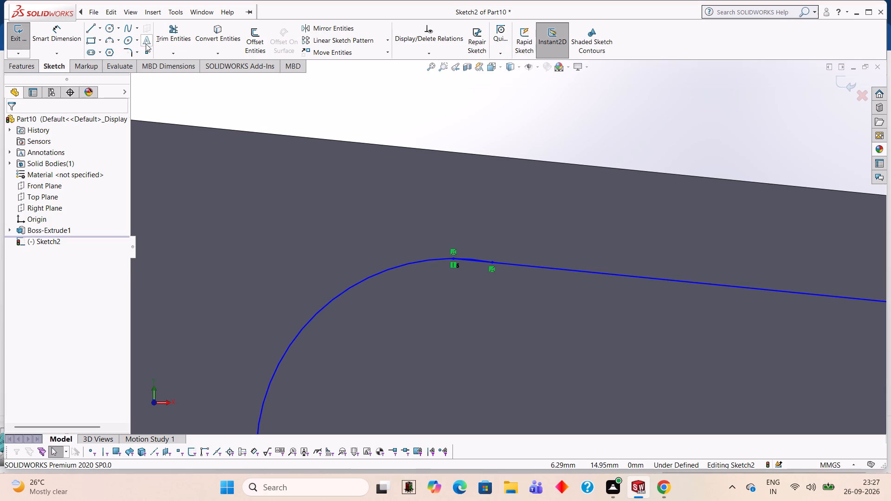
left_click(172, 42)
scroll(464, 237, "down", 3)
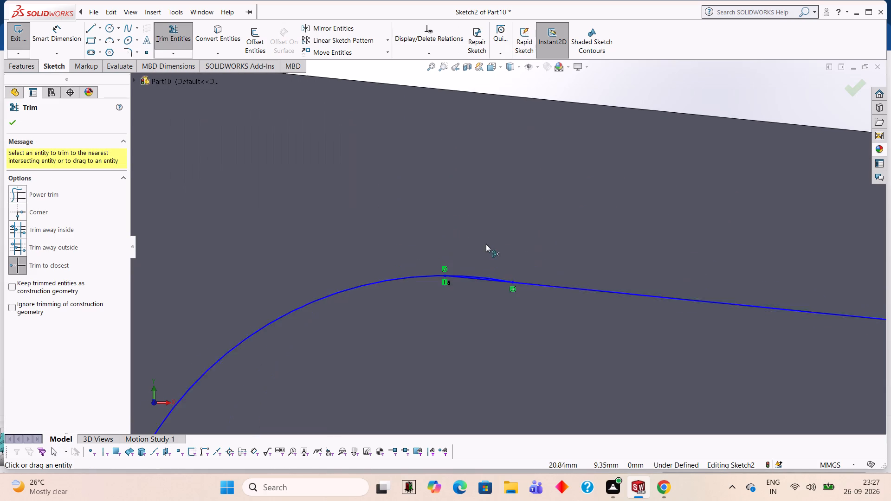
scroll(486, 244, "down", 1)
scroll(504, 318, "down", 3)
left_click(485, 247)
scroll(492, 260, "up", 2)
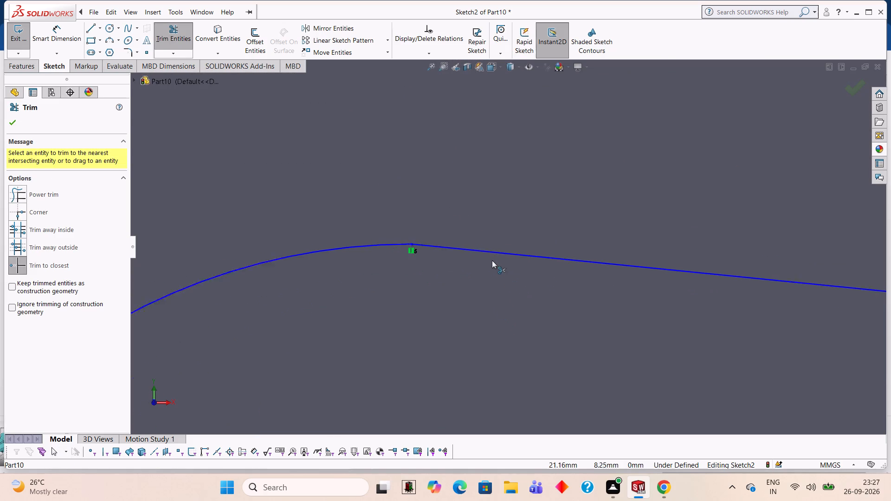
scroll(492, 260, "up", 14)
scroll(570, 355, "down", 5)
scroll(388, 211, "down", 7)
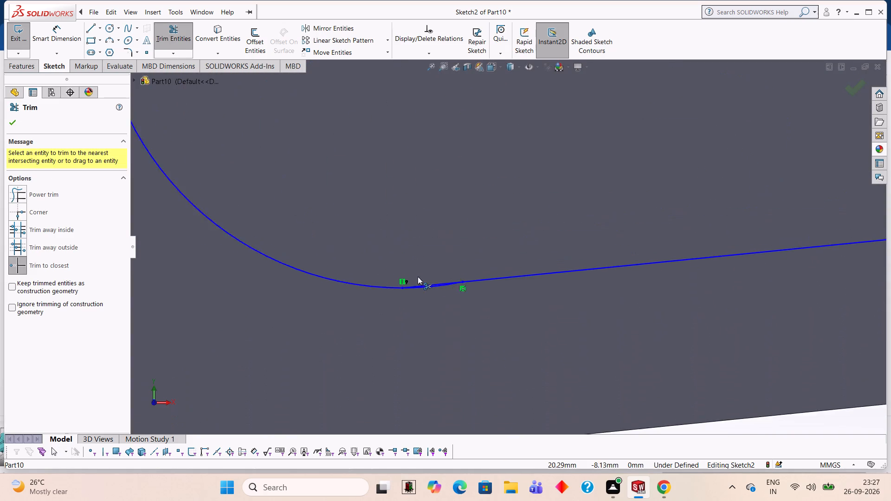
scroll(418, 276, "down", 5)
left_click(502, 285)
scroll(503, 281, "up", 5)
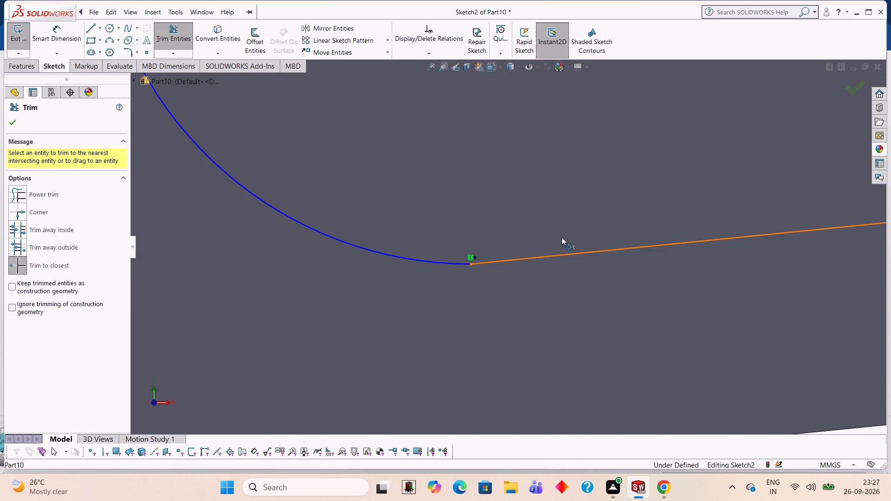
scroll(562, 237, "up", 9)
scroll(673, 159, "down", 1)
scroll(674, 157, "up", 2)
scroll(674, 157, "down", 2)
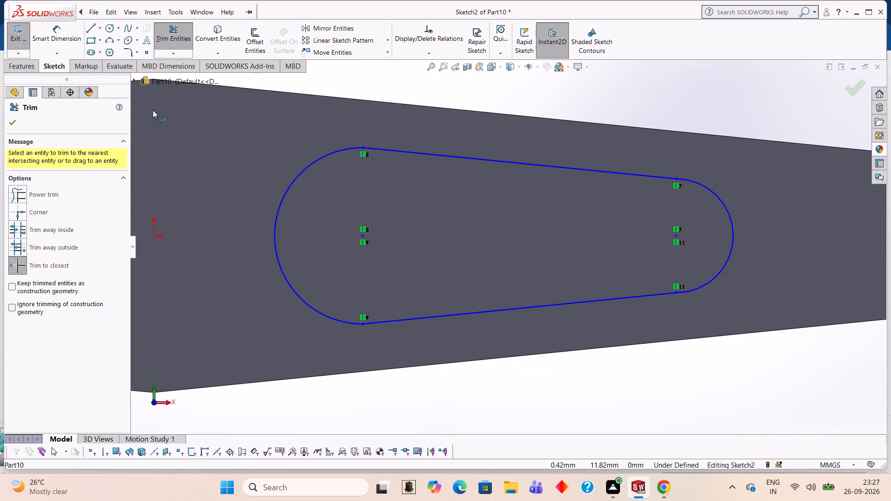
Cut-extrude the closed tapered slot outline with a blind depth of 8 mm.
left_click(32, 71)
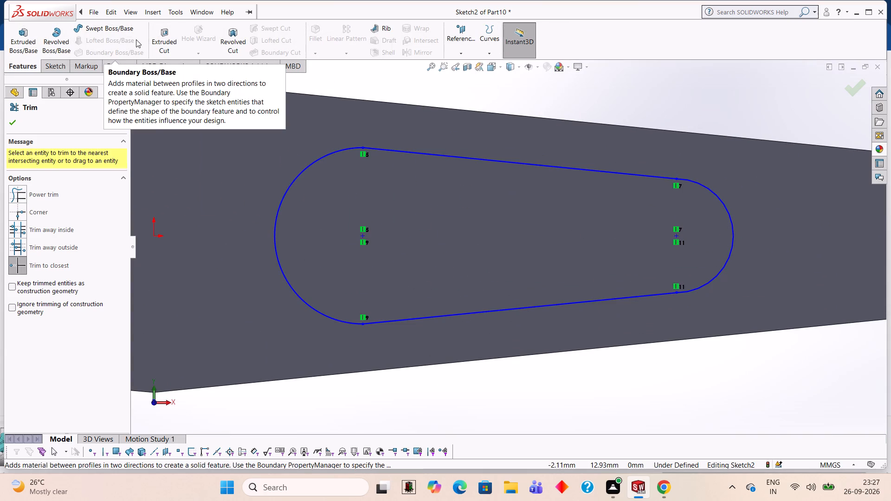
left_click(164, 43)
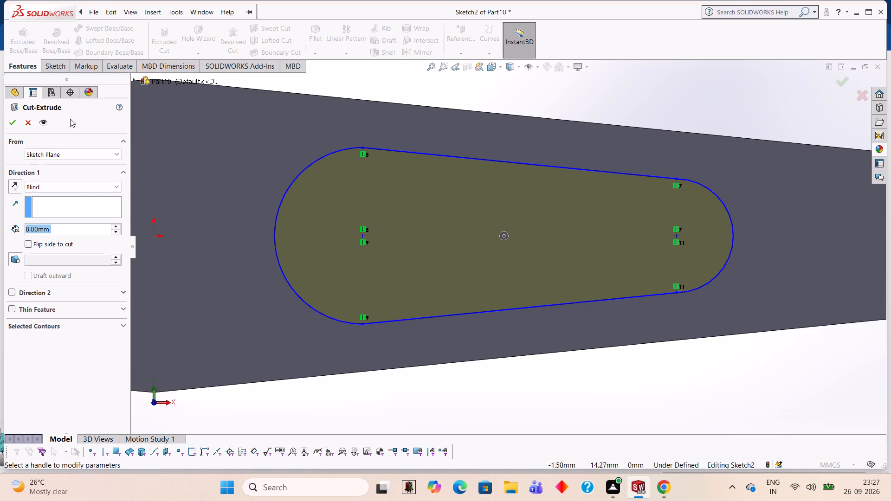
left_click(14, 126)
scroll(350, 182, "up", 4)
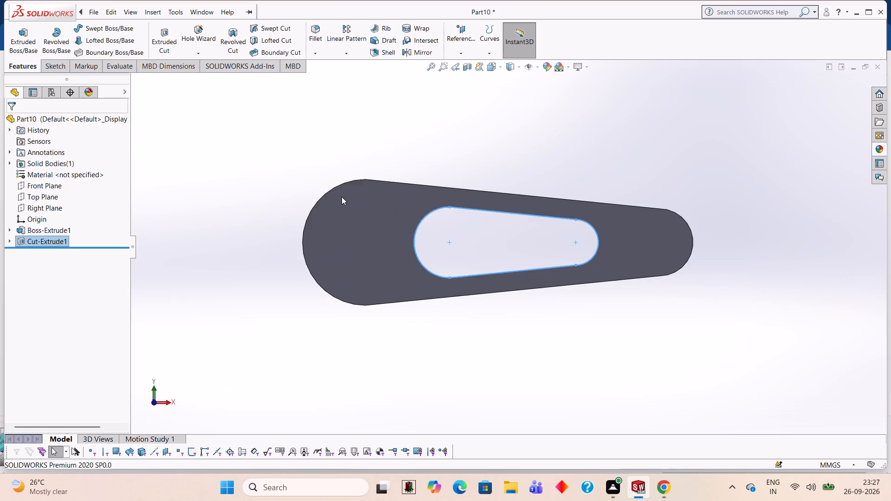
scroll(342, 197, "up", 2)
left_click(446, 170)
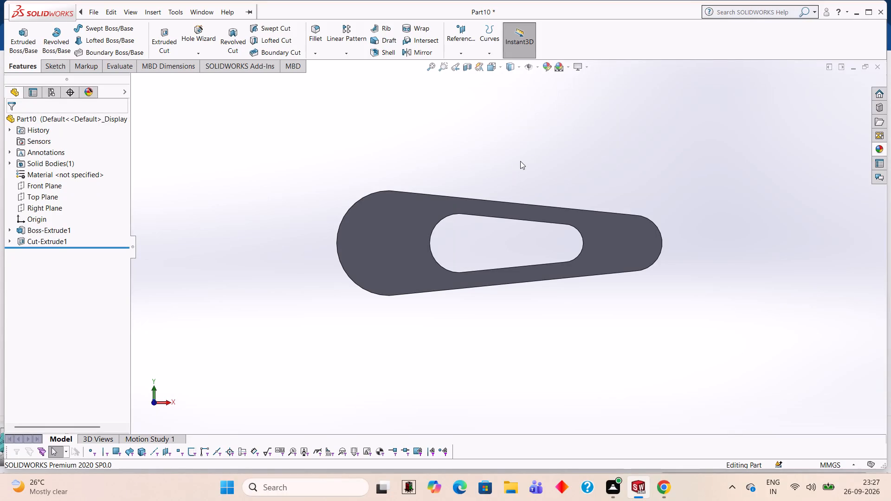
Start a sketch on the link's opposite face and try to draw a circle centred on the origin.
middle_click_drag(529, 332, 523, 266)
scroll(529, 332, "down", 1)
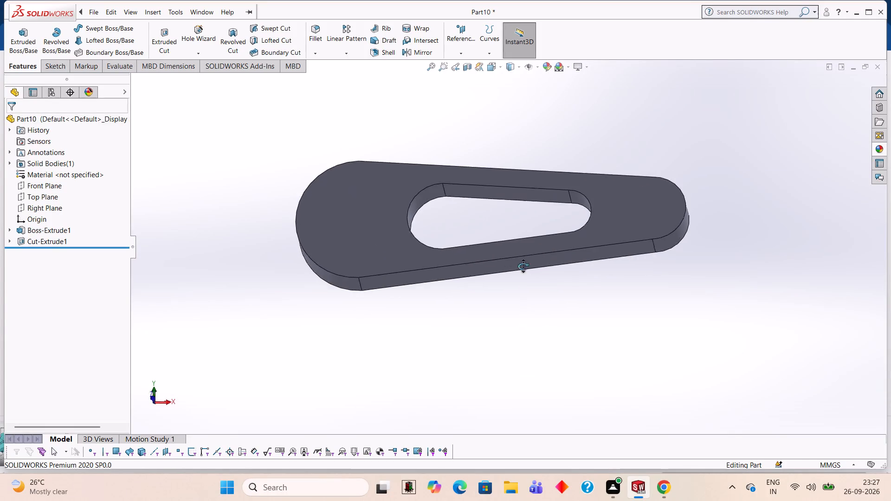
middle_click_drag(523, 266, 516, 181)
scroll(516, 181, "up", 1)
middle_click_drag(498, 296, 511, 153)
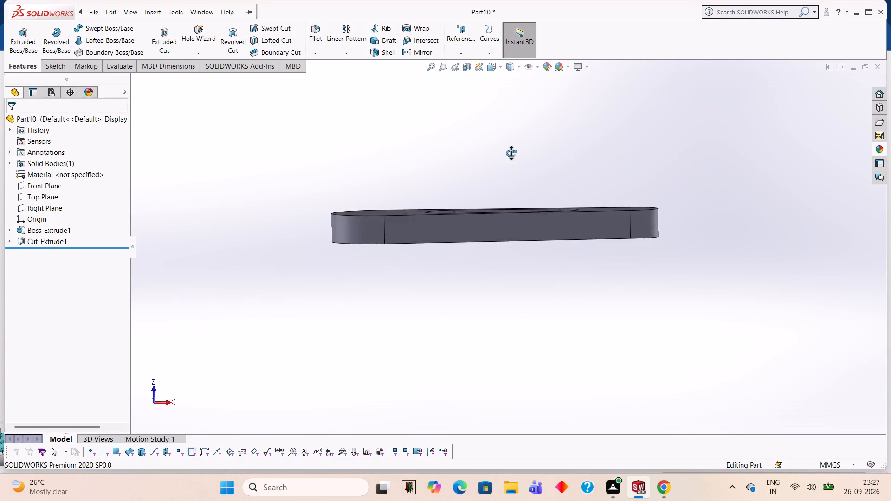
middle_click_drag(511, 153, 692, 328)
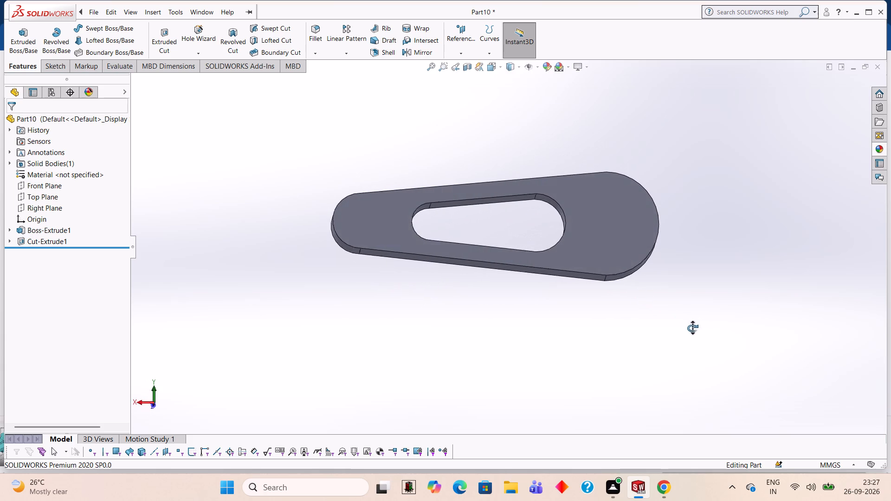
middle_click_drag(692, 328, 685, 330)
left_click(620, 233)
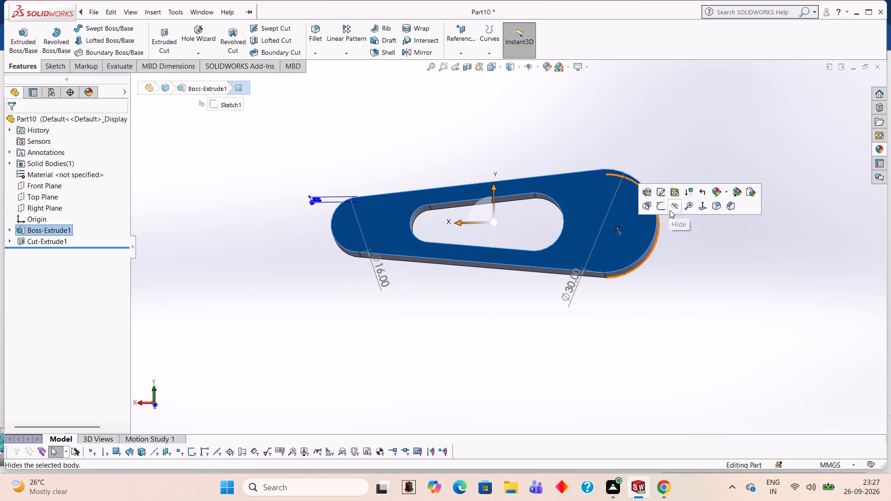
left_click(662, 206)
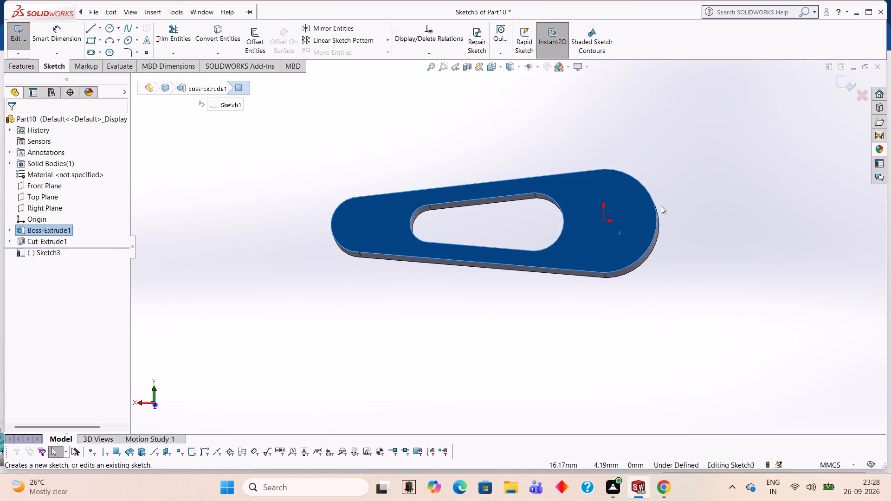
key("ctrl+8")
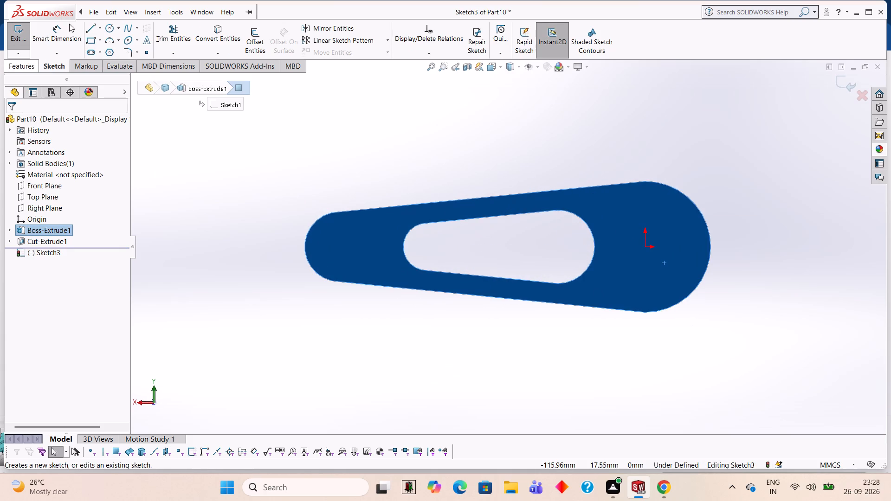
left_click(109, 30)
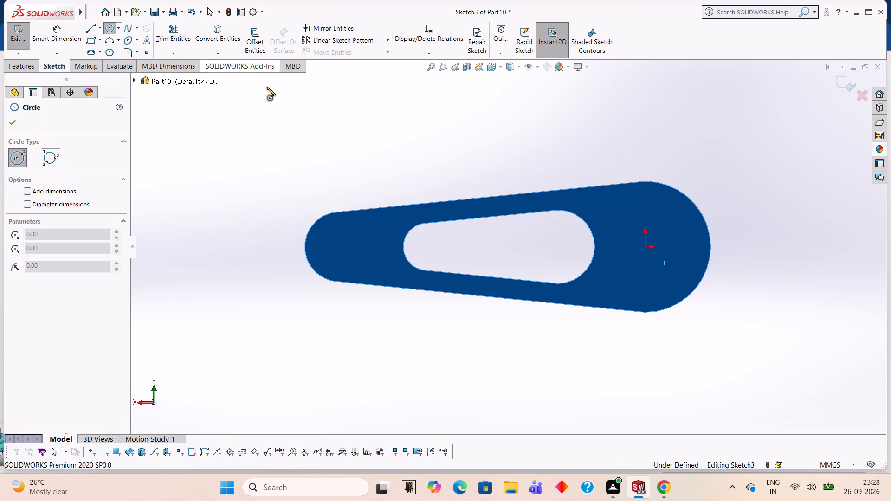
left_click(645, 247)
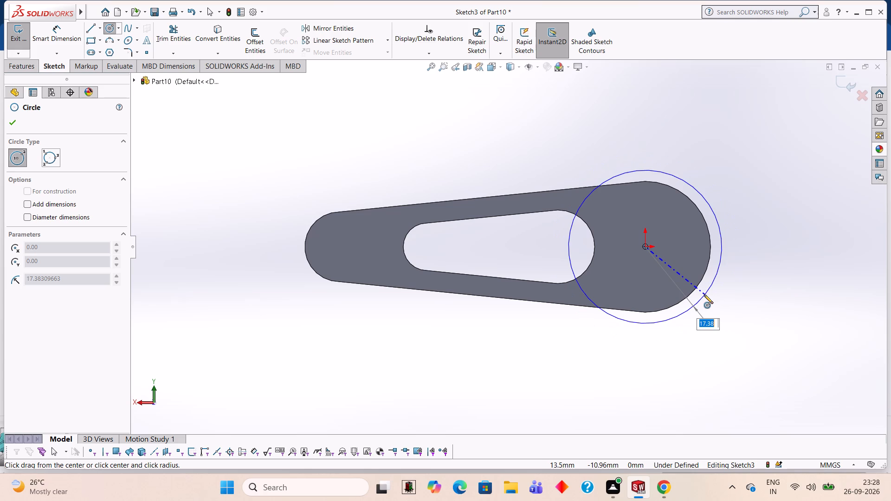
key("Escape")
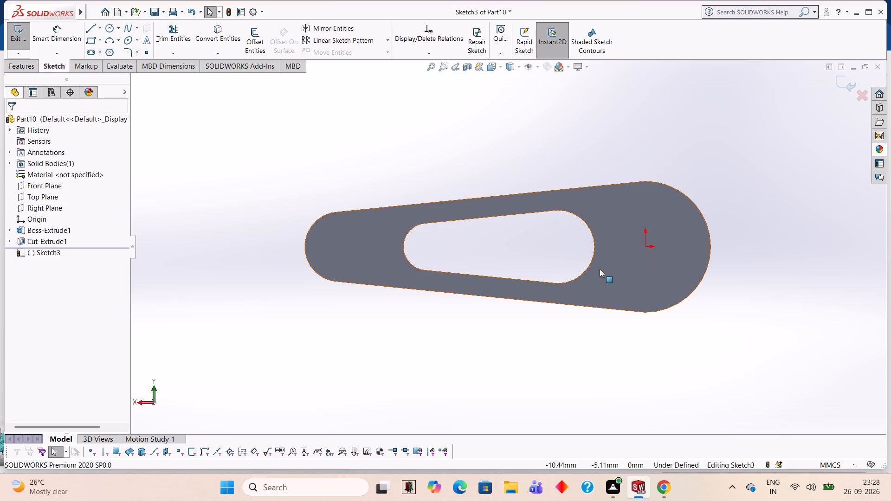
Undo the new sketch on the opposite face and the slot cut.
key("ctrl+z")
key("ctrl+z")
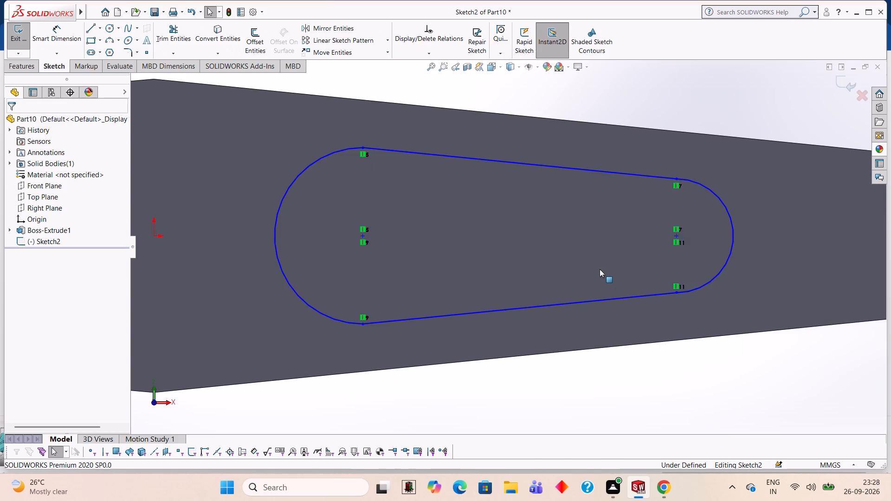
Remove both lines and both arcs of the tapered slot outline from the sketch with Trim Entities.
scroll(757, 184, "up", 3)
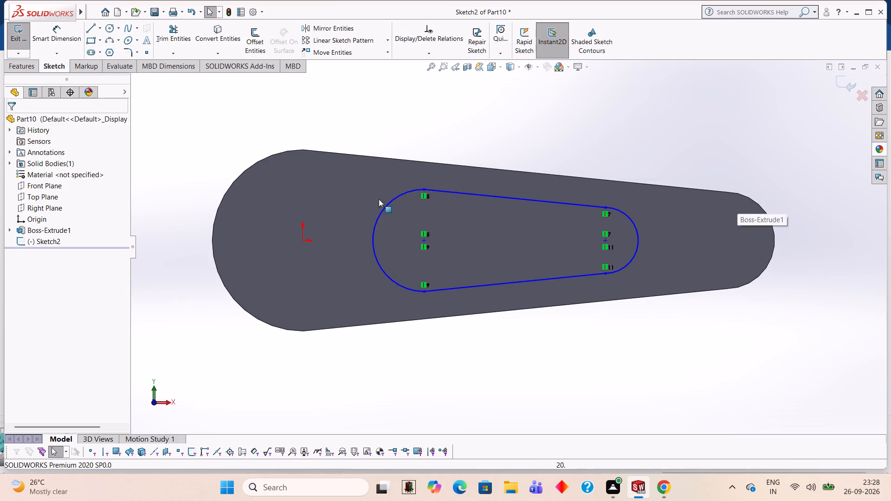
left_click(176, 36)
left_click(474, 193)
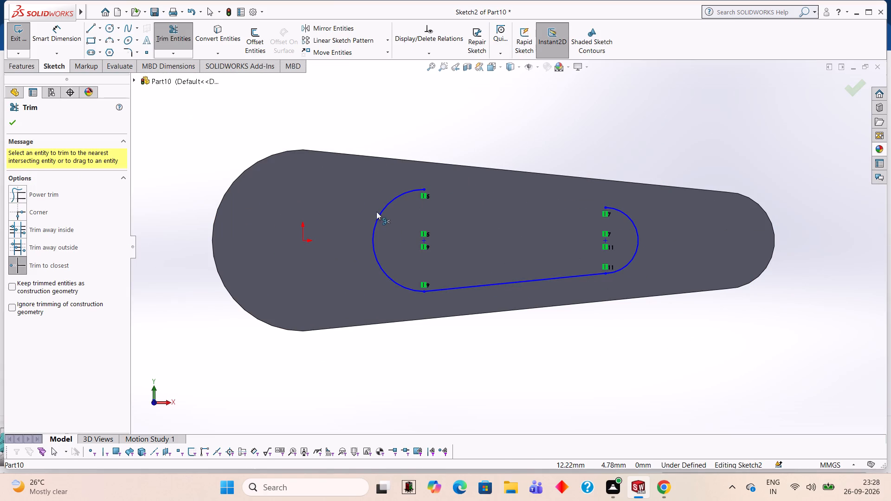
left_click(381, 213)
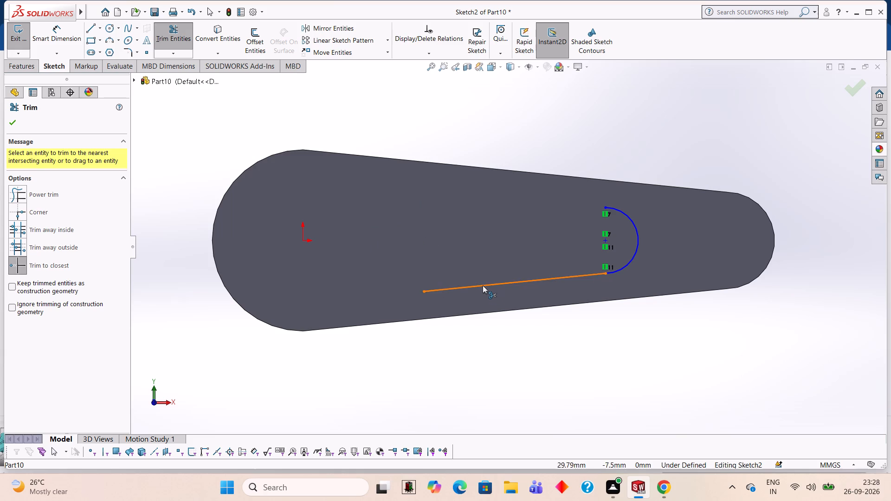
left_click(483, 285)
left_click(637, 239)
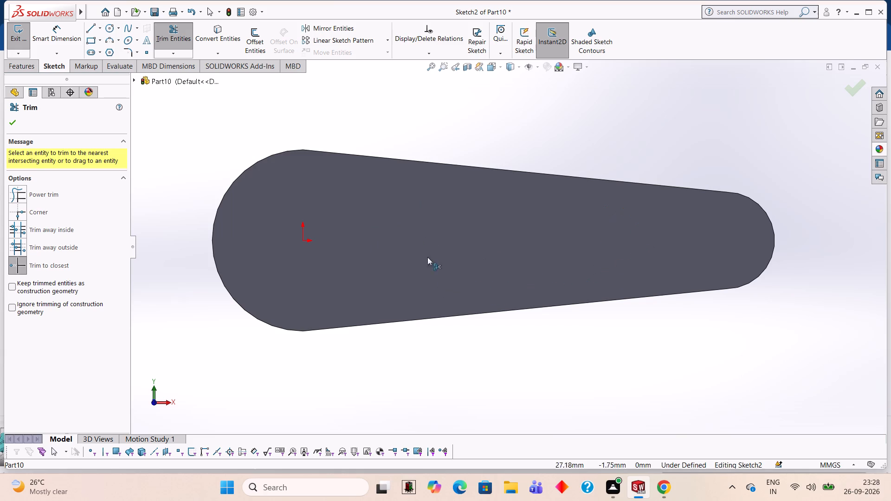
Sketch a 15 mm horizontal line from the small rounded end's centre toward the large end.
left_click(90, 27)
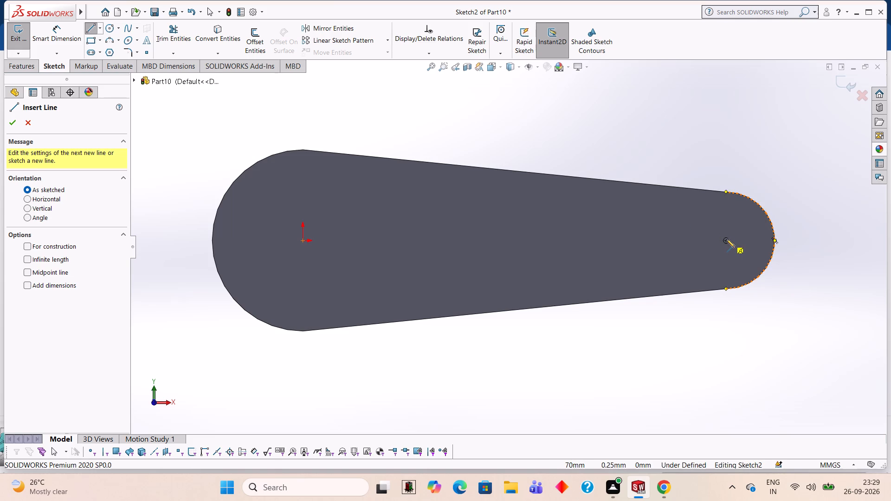
left_click(726, 239)
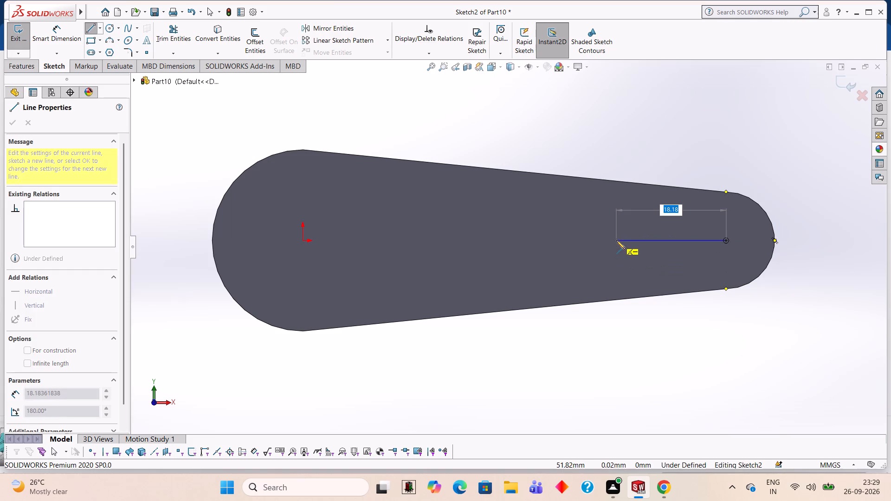
type("15")
key("Return")
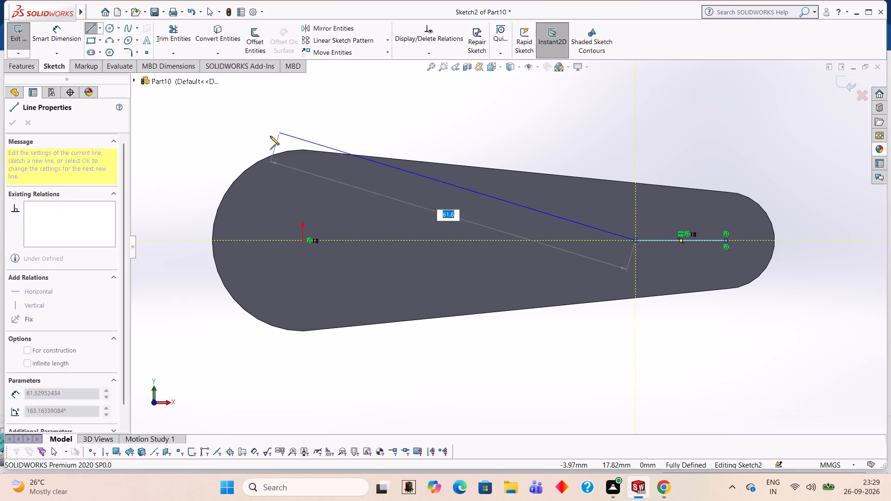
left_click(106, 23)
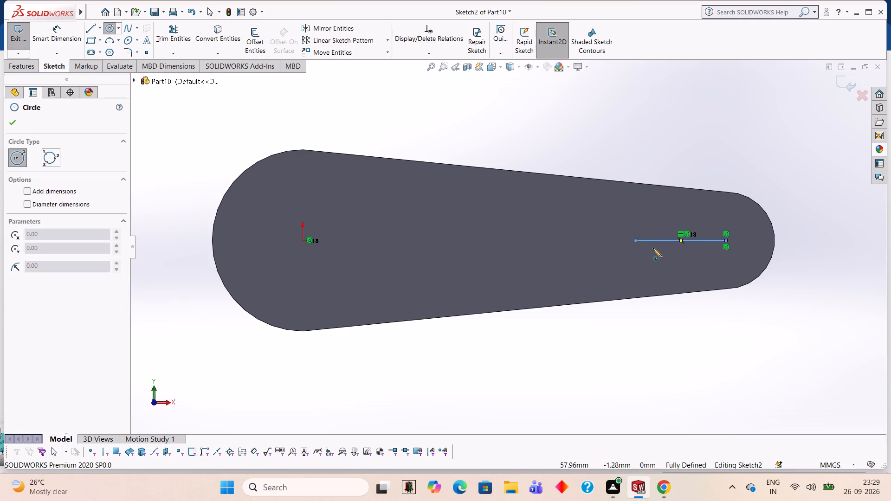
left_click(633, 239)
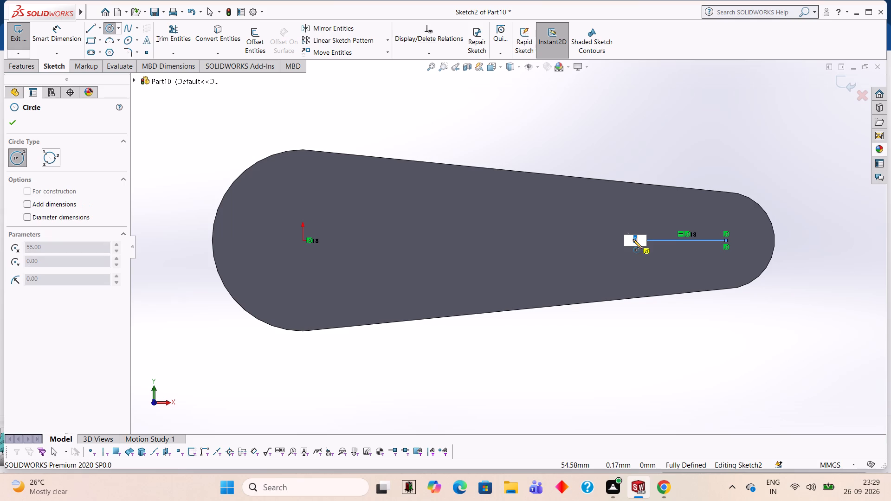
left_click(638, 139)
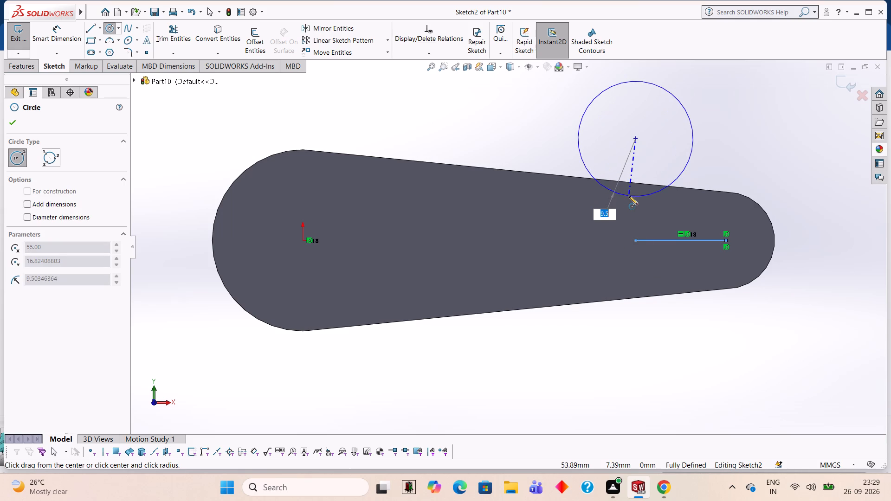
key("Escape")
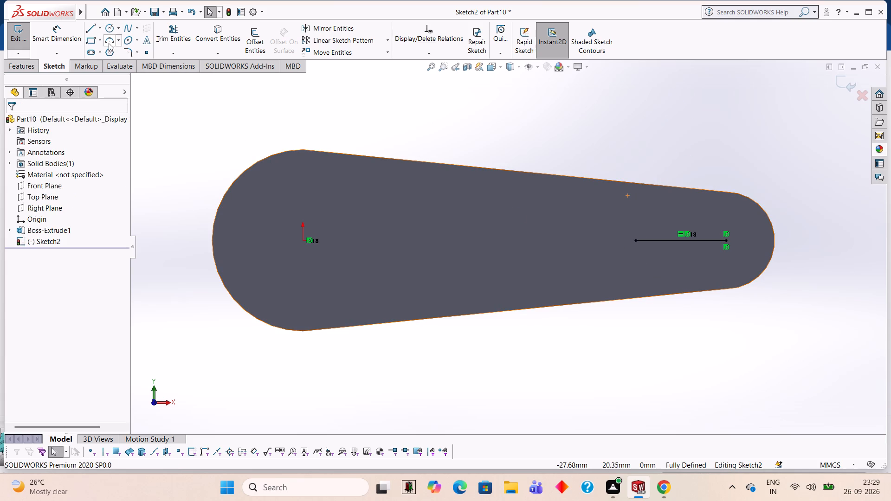
Sketch a circle of 5.45 mm radius centred on the inner end of the 15 mm line.
left_click(110, 26)
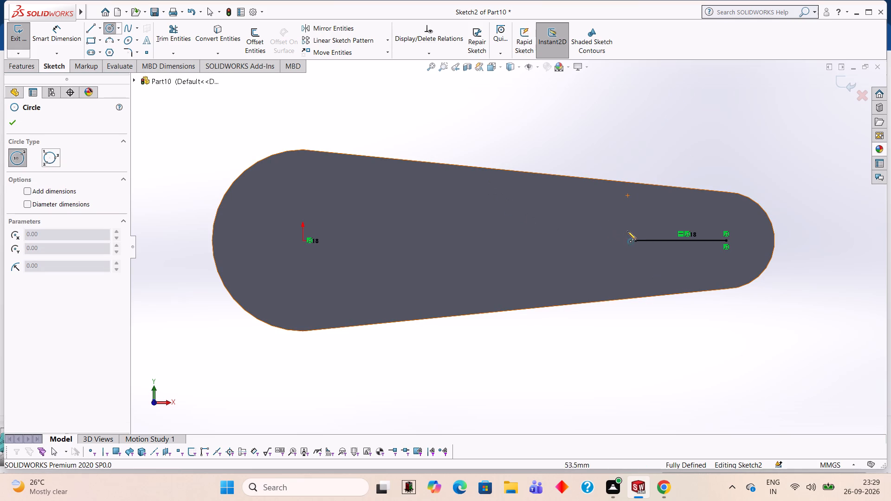
left_click(635, 239)
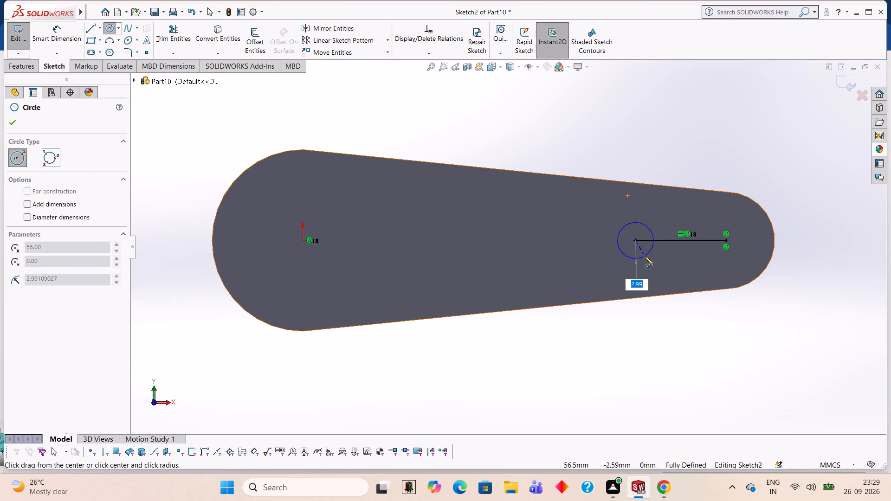
type("5.45")
key("Return")
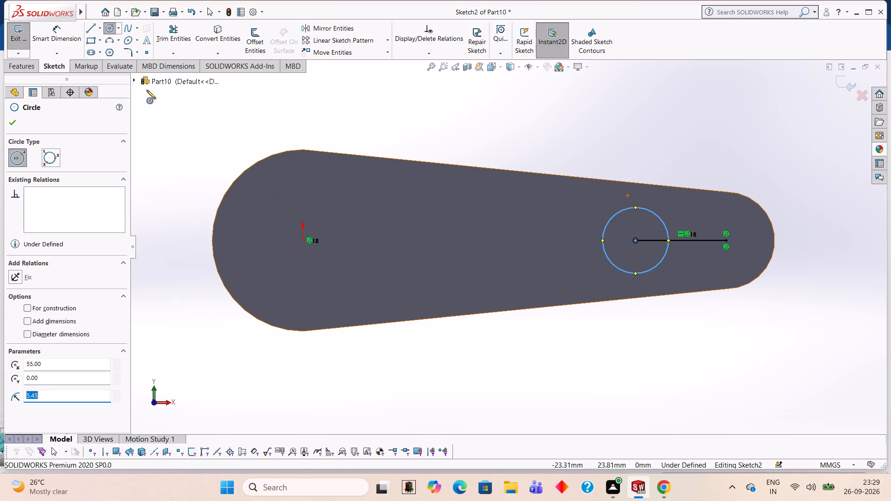
left_click(296, 93)
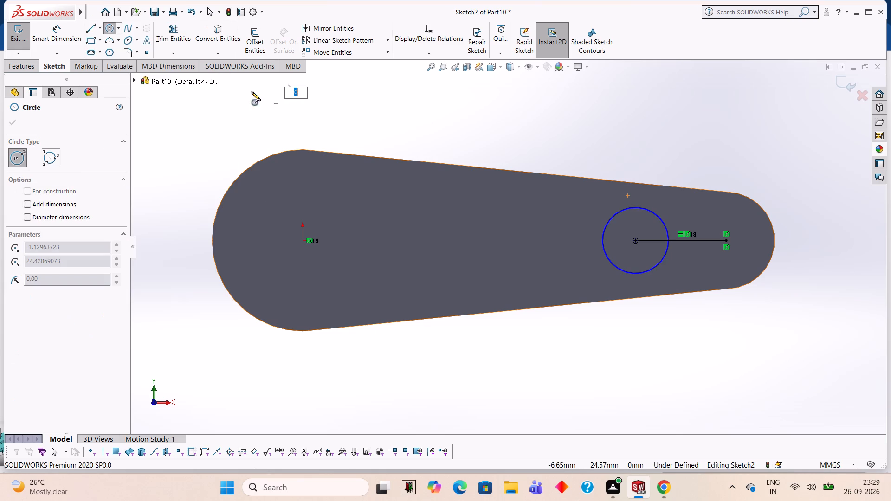
key("Escape")
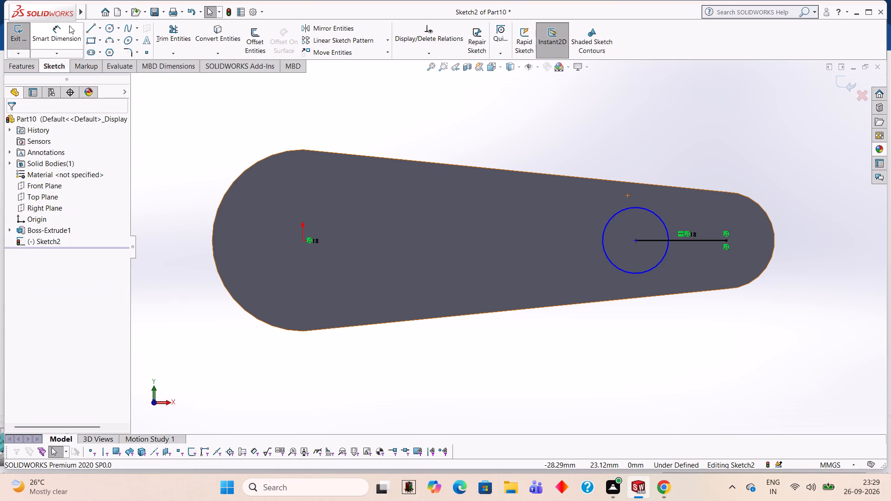
Sketch a 30 mm horizontal line from the 5.45 mm radius circle's centre toward the link's large end.
left_click(92, 26)
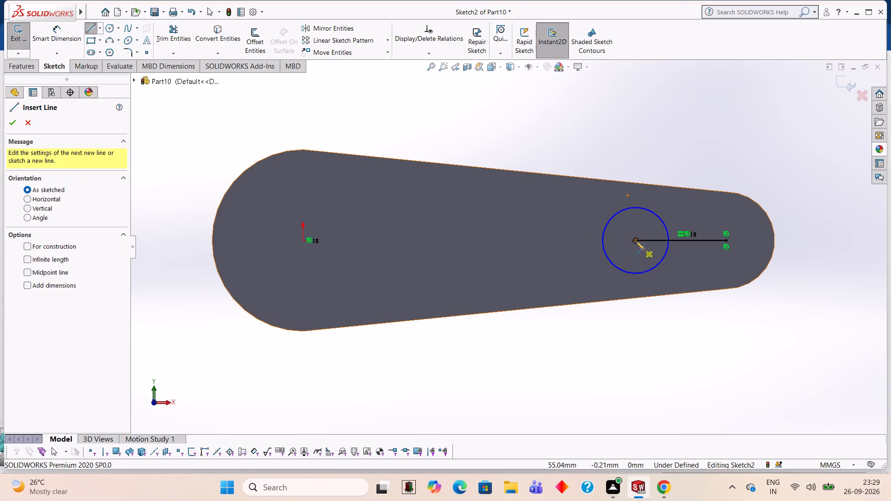
left_click(636, 241)
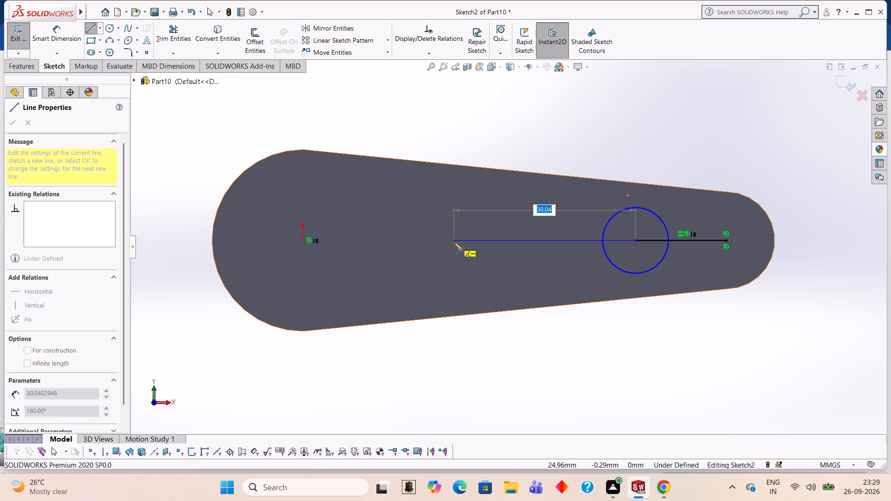
type("30")
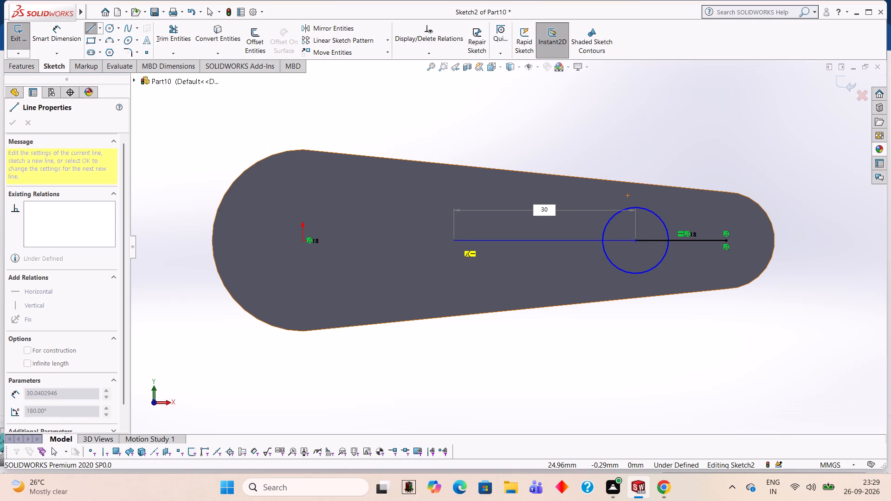
key("Return")
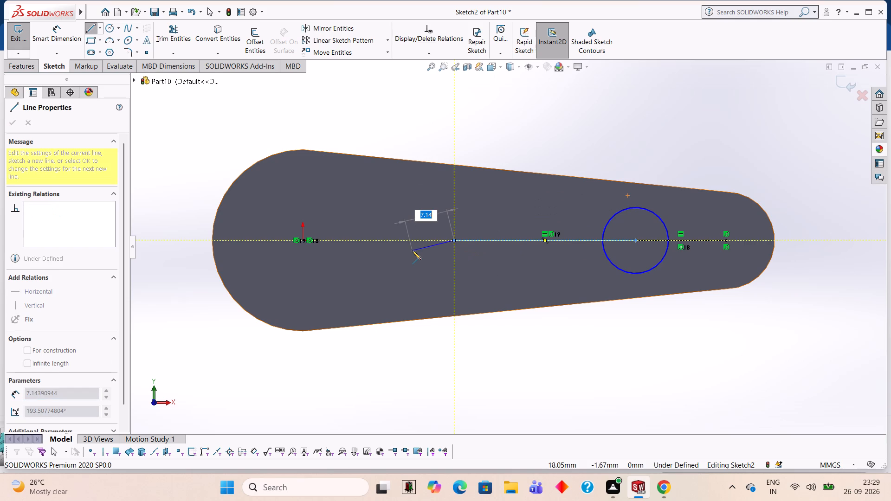
key("Escape")
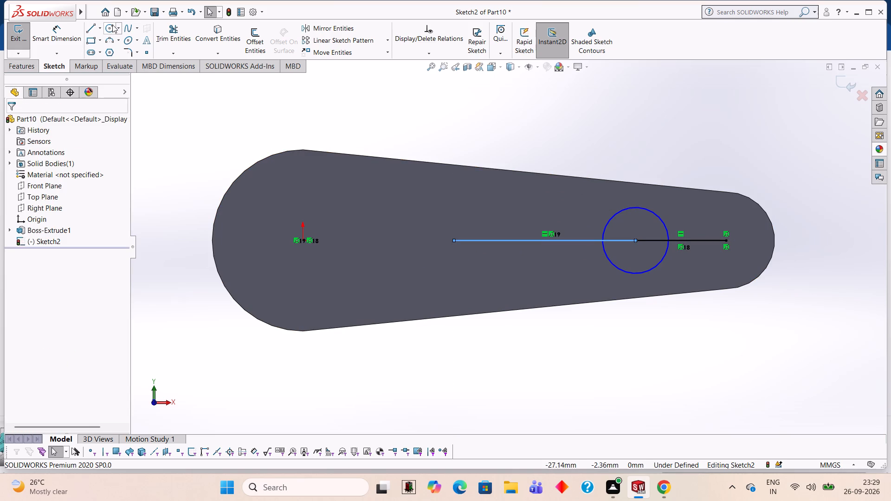
Sketch a circle of 8.44 mm radius centred on the free end of the 30 mm line.
left_click(112, 25)
left_click(453, 240)
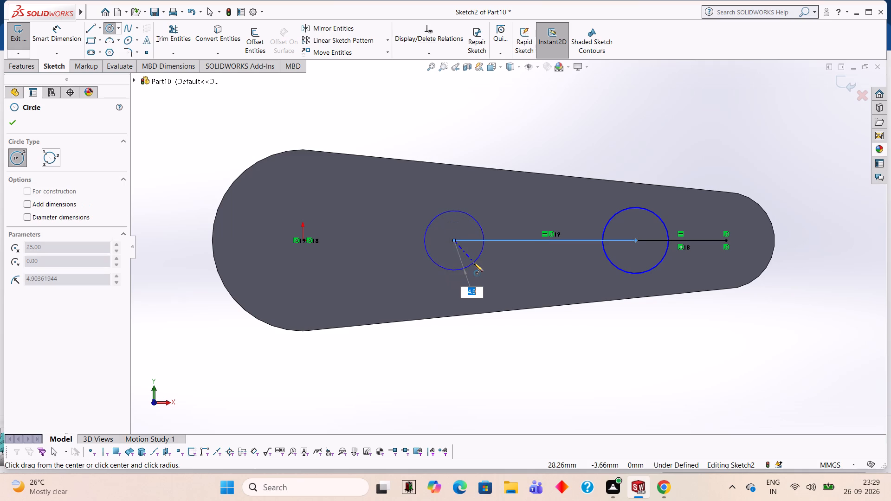
key("1")
key("BackSpace")
type("8.")
type("44")
key("Return")
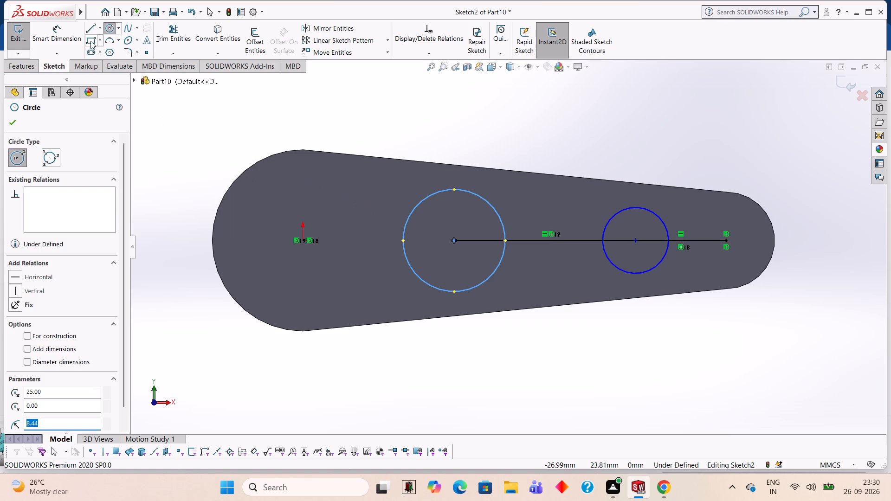
Connect the two circles with an upper and a lower line between their top and bottom quadrant points.
left_click(90, 29)
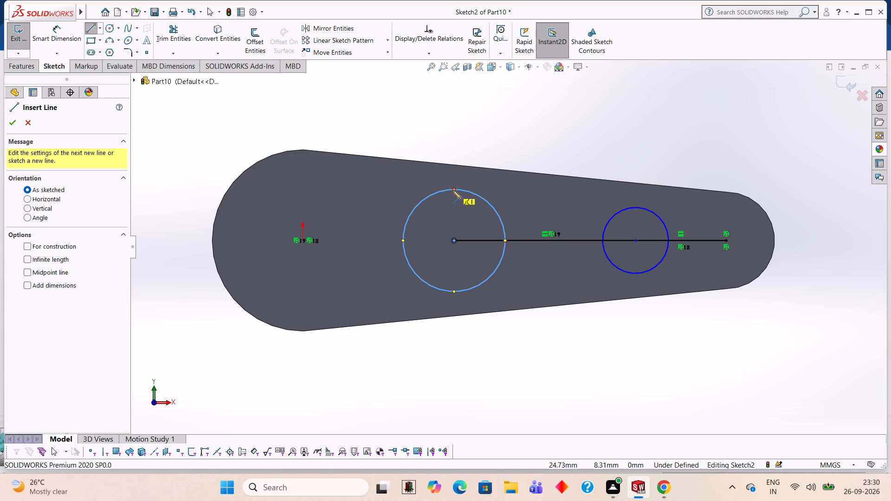
left_click(453, 188)
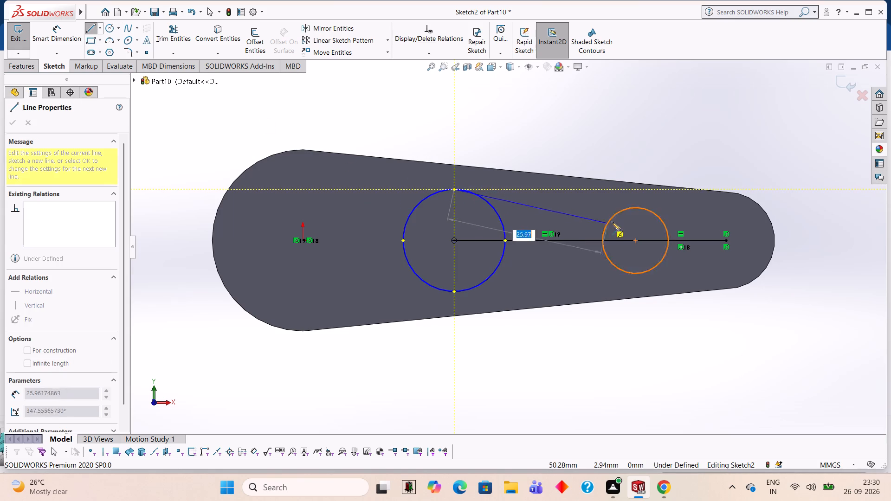
left_click(635, 207)
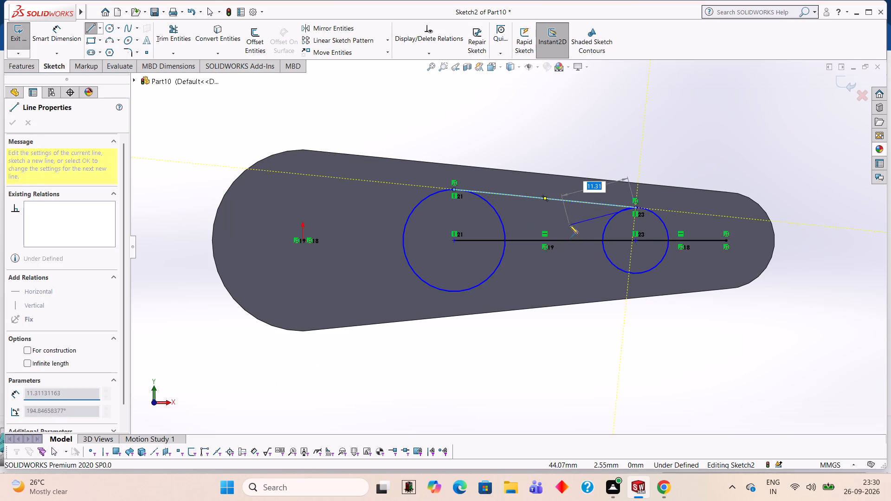
key("Escape")
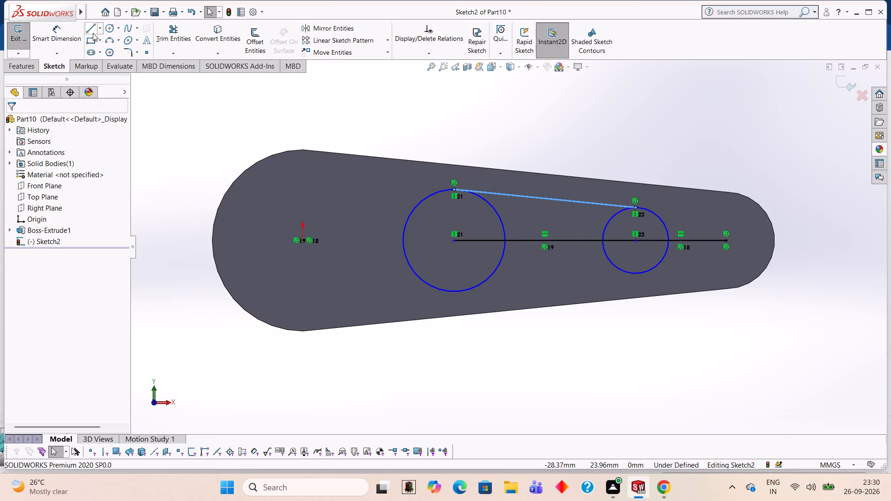
left_click(93, 33)
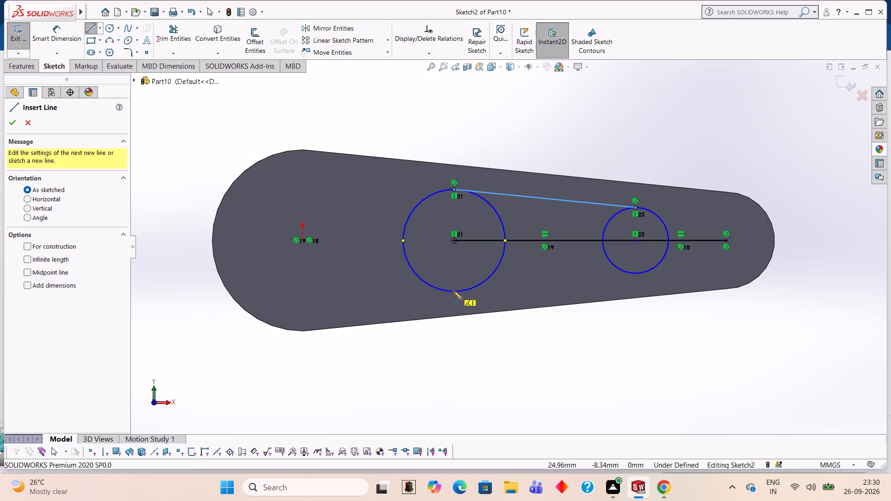
left_click(453, 291)
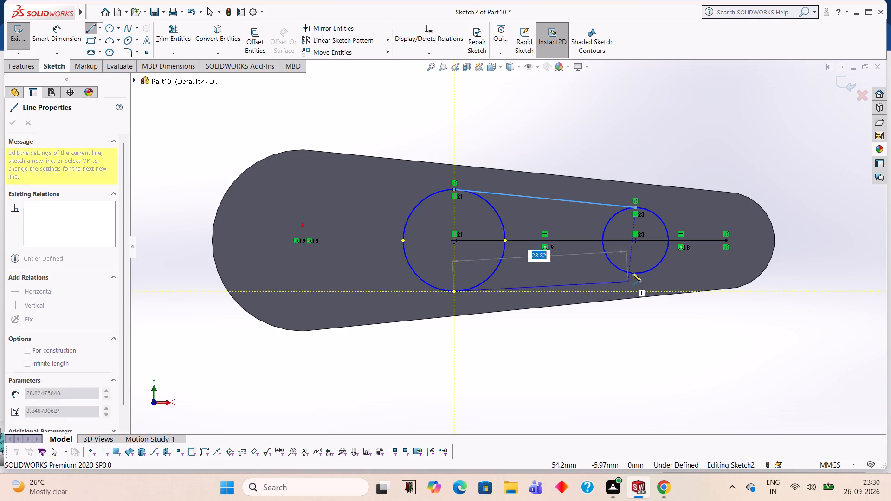
left_click(636, 273)
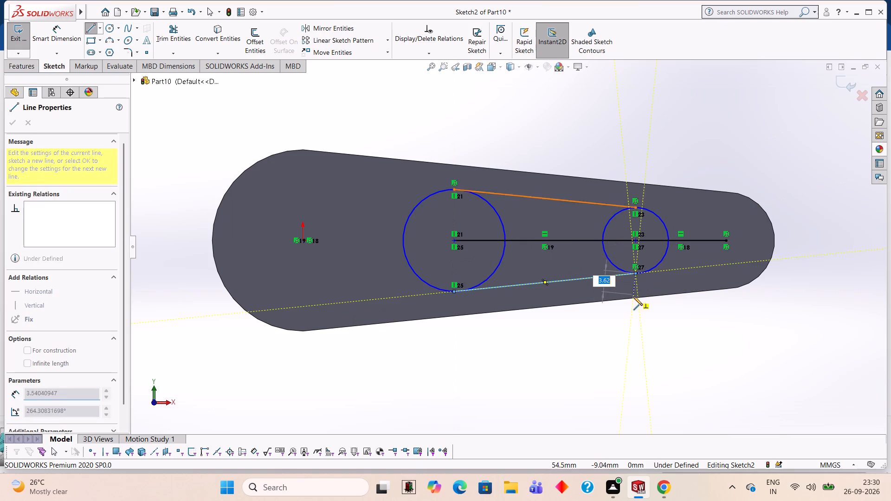
key("Escape")
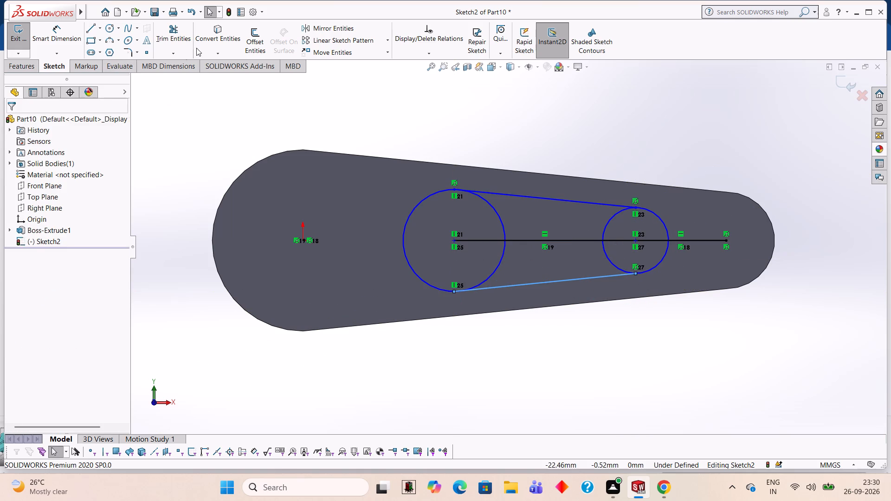
Trim away the circles' inner arcs and the horizontal centre lines, leaving only the tapered slot outline.
left_click(185, 35)
left_click(503, 225)
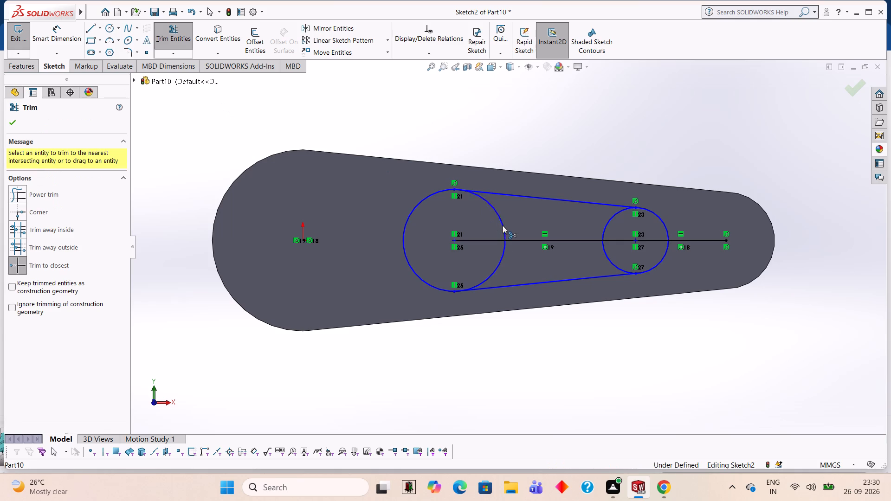
left_click(503, 254)
left_click(526, 240)
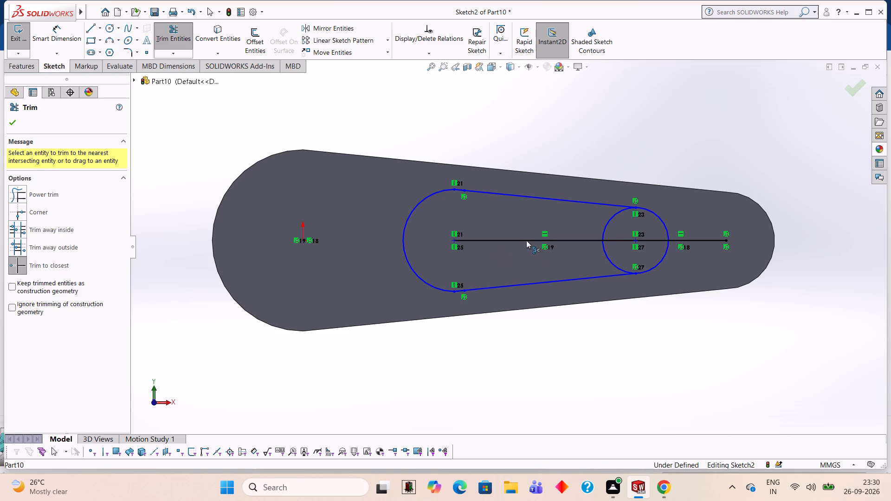
left_click(606, 225)
left_click(621, 239)
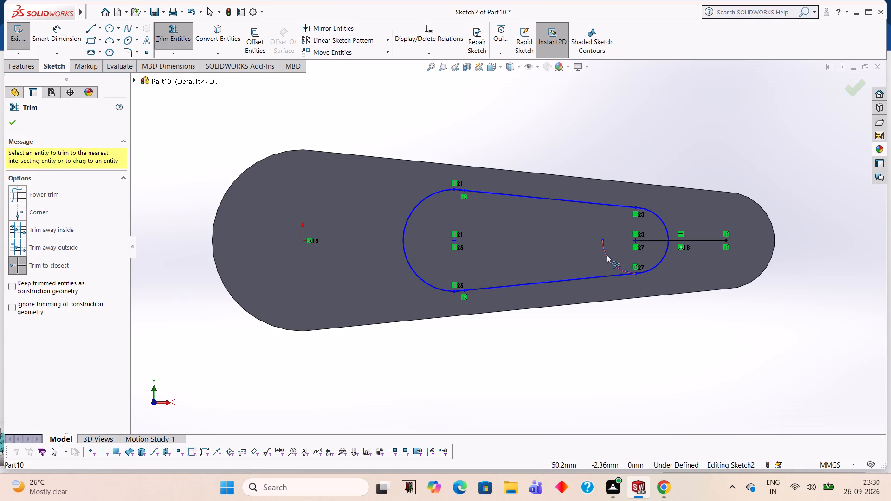
left_click(607, 255)
left_click(657, 241)
left_click(697, 239)
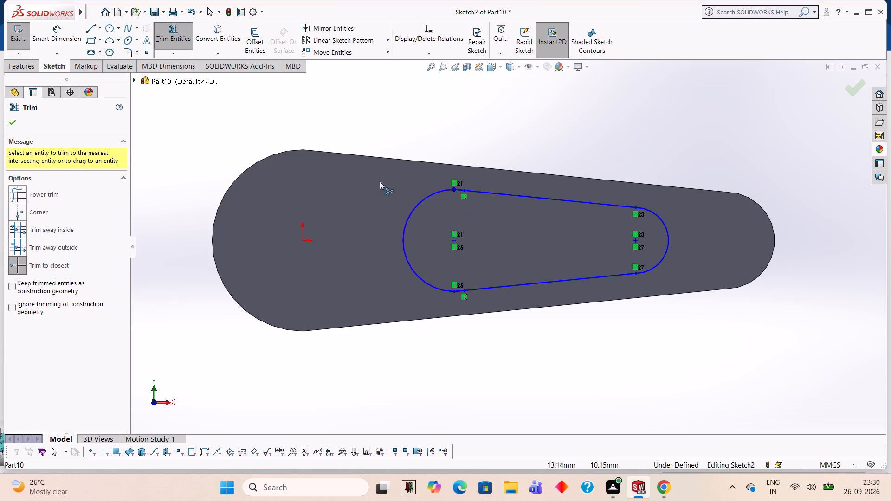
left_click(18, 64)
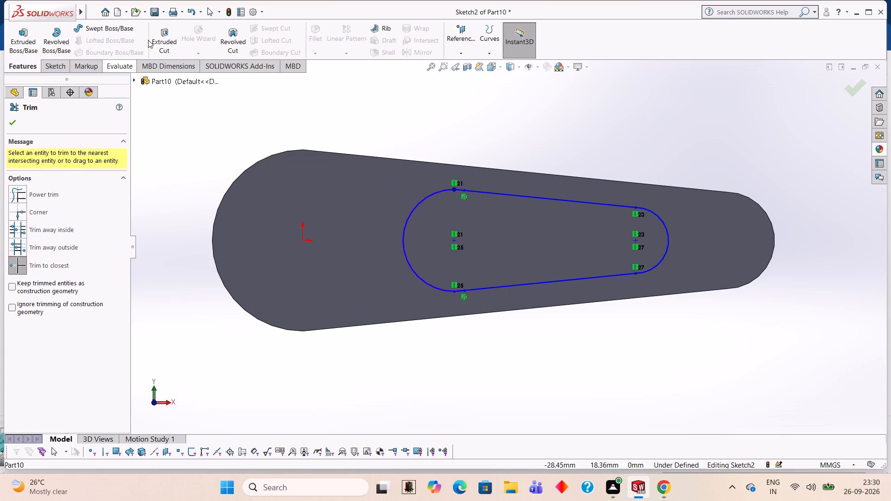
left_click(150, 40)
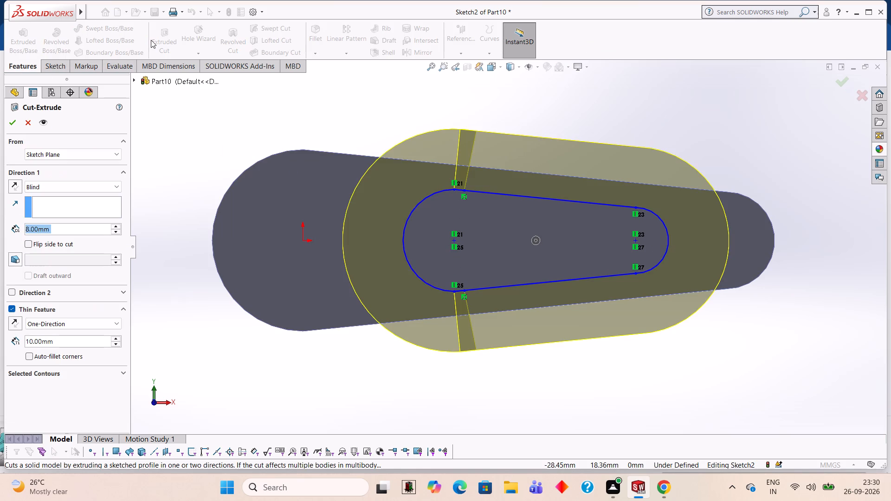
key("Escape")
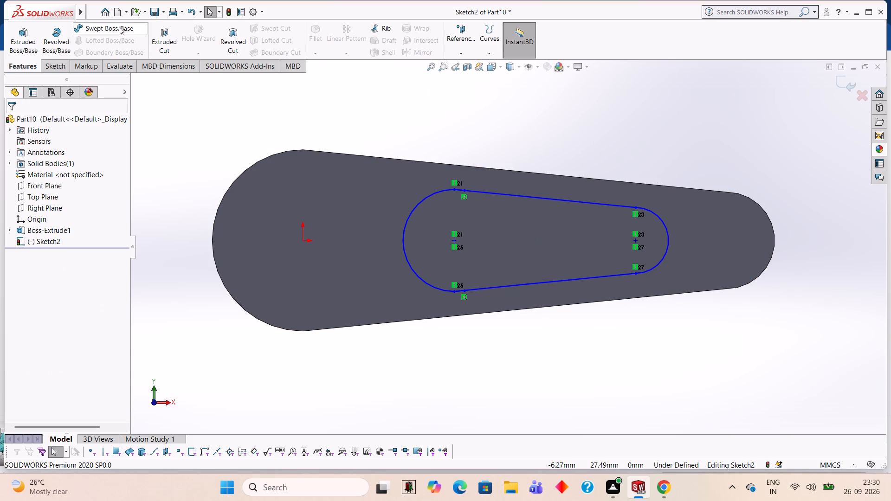
Trim the small leftover arc pieces where the slot's larger arc overlaps the upper and lower lines.
left_click(54, 67)
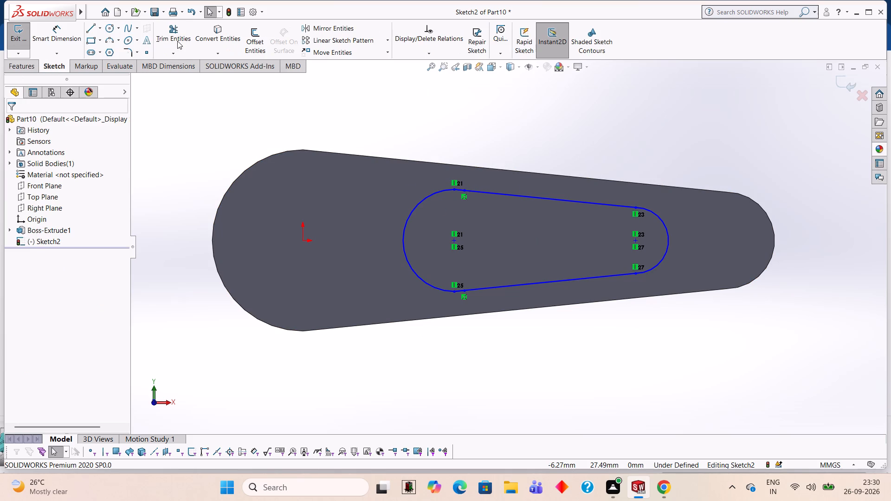
left_click(177, 41)
scroll(457, 193, "down", 13)
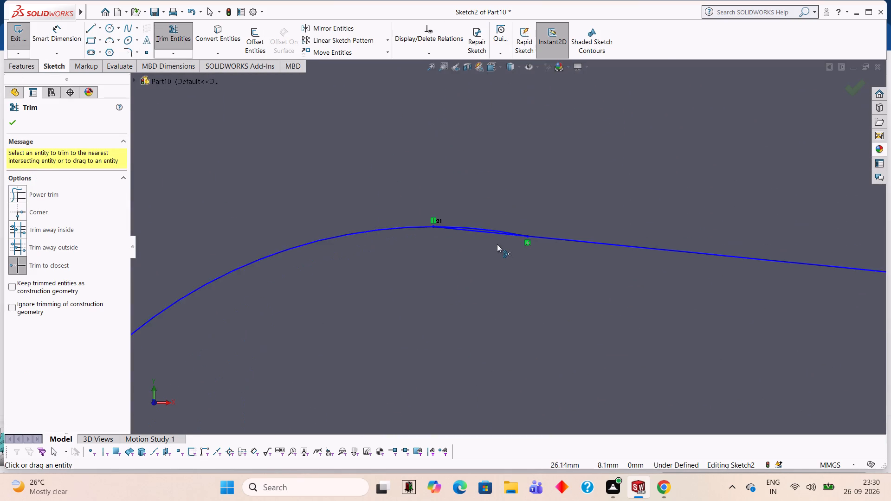
scroll(497, 244, "down", 2)
left_click(484, 220)
scroll(489, 244, "up", 8)
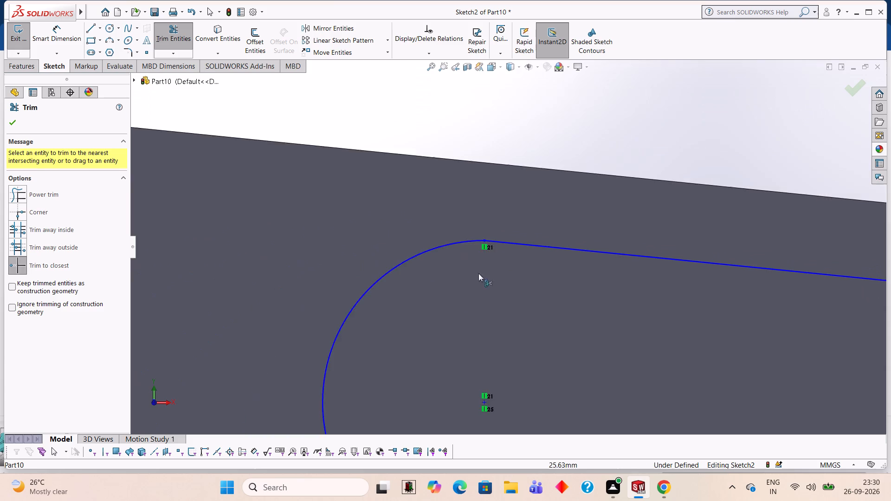
scroll(478, 273, "up", 5)
scroll(495, 361, "down", 14)
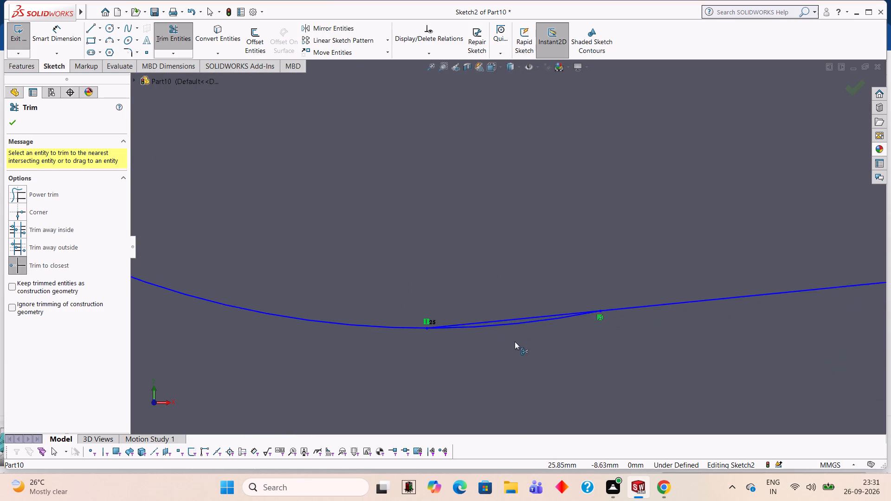
left_click(531, 311)
scroll(530, 273, "up", 4)
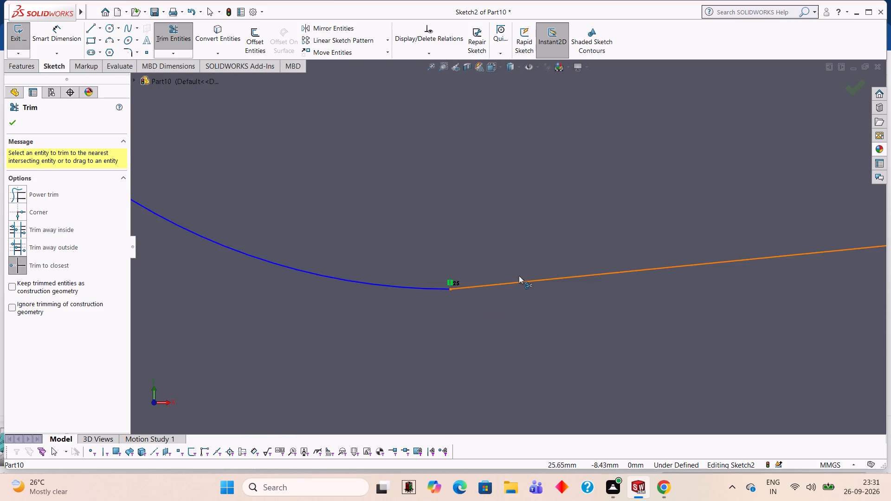
Cut-extrude the closed tapered slot profile to a blind depth of 8 mm through the link.
scroll(519, 276, "up", 14)
scroll(663, 190, "down", 3)
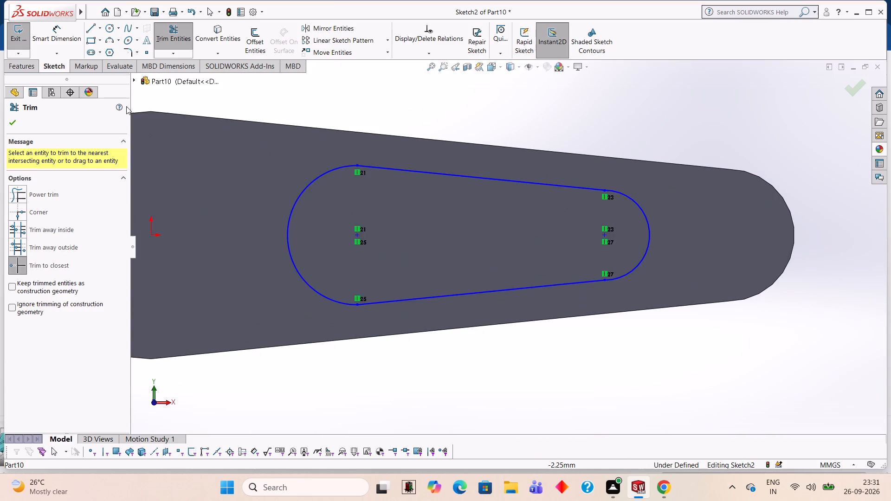
left_click(32, 69)
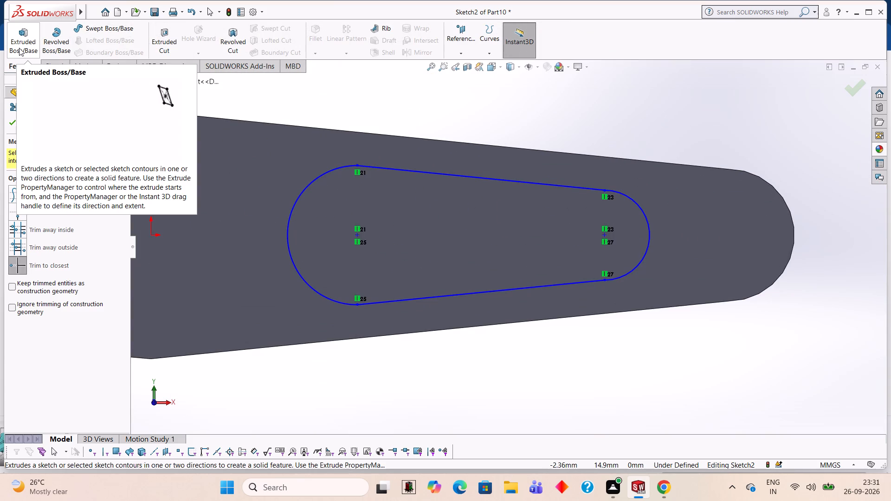
left_click(174, 35)
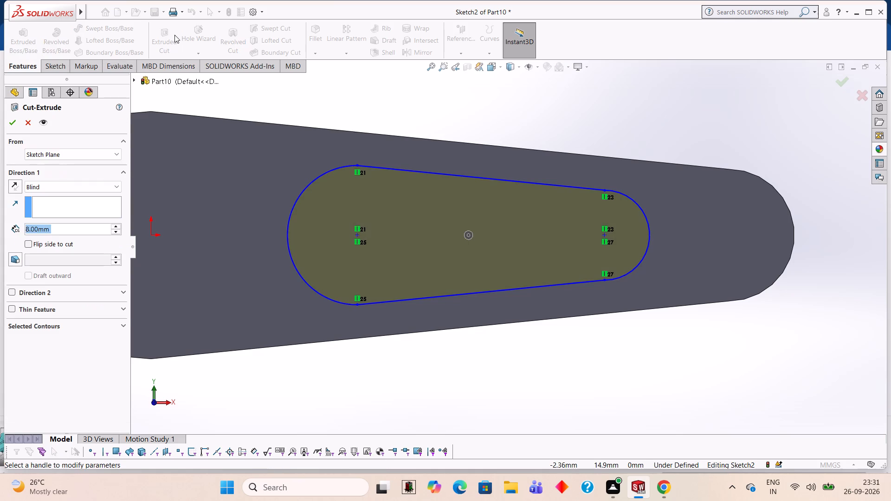
left_click(13, 121)
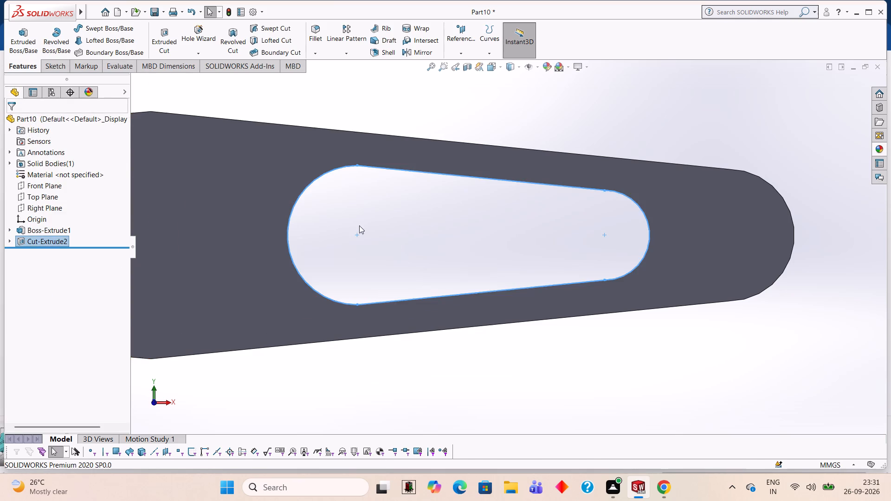
scroll(359, 225, "up", 3)
left_click(491, 148)
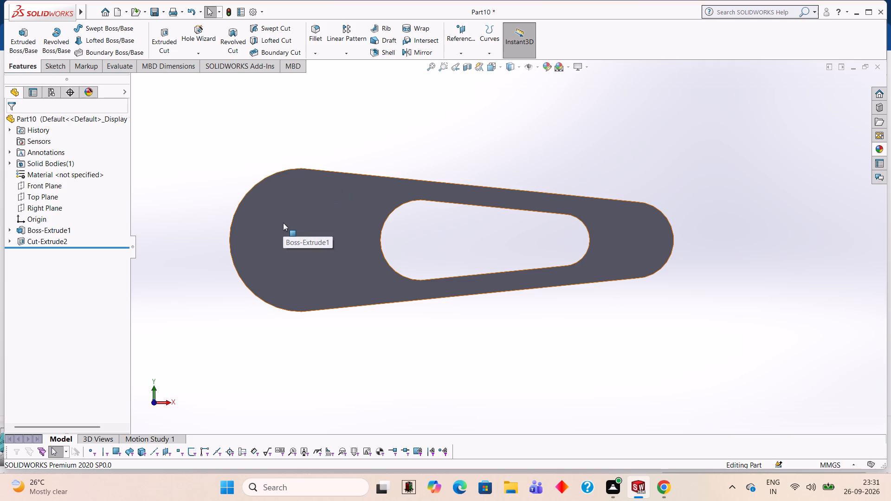
On the link's rear face, sketch a circle of 15 mm radius centred on the origin at the large end.
middle_click_drag(479, 133, 453, 411)
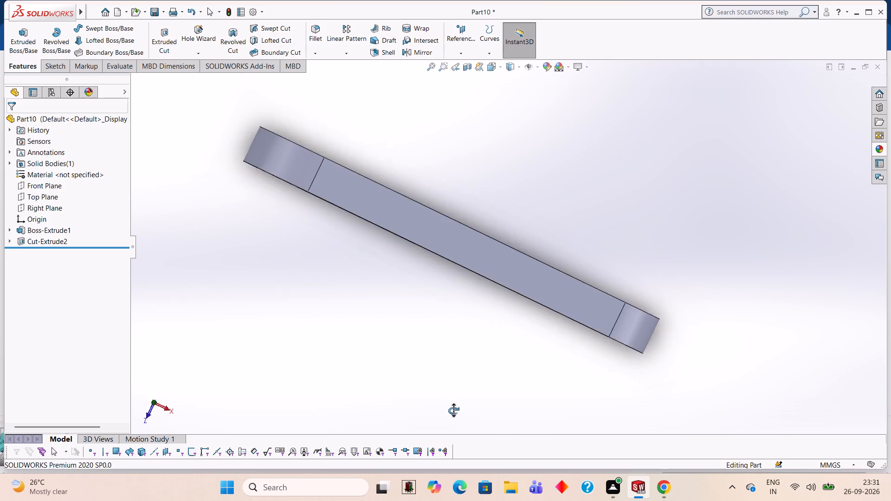
middle_click_drag(453, 411, 309, 252)
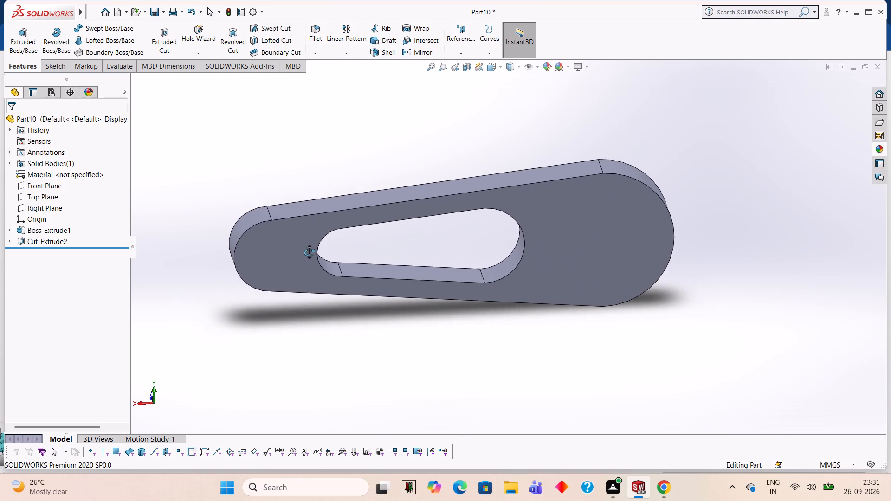
middle_click_drag(309, 252, 303, 251)
left_click(613, 224)
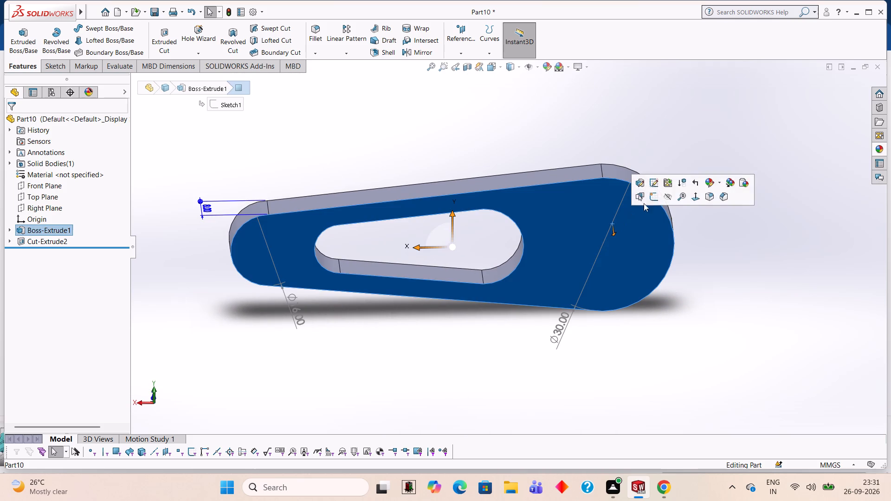
left_click(651, 199)
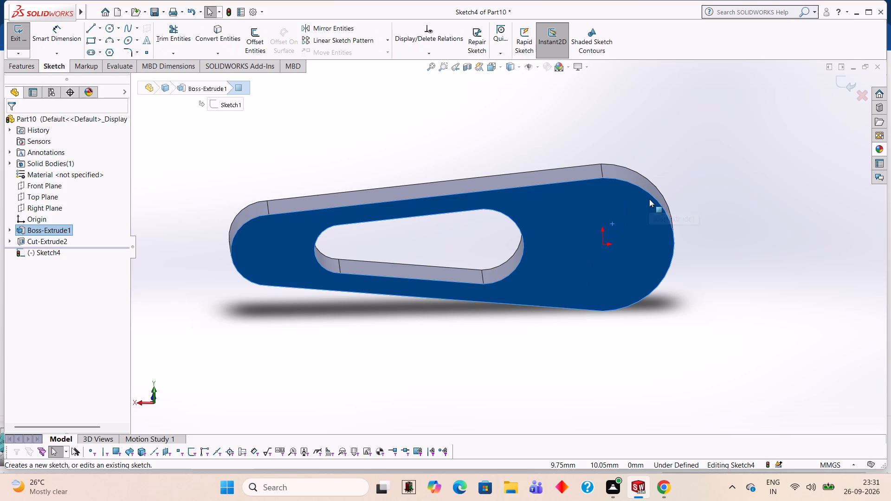
key("ctrl+8")
scroll(766, 317, "down", 2)
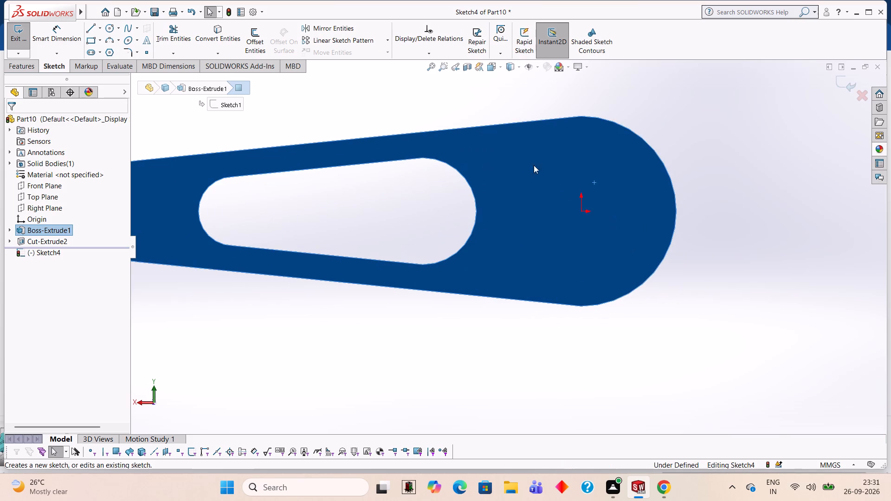
left_click(108, 32)
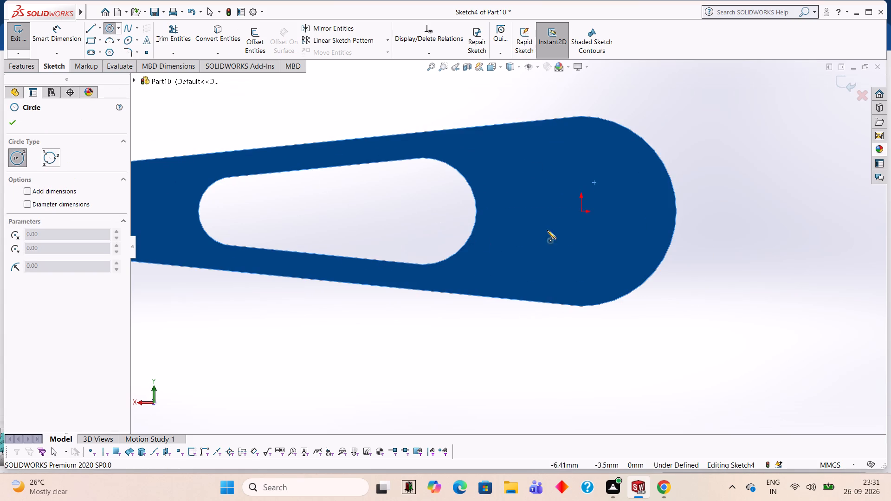
left_click(581, 212)
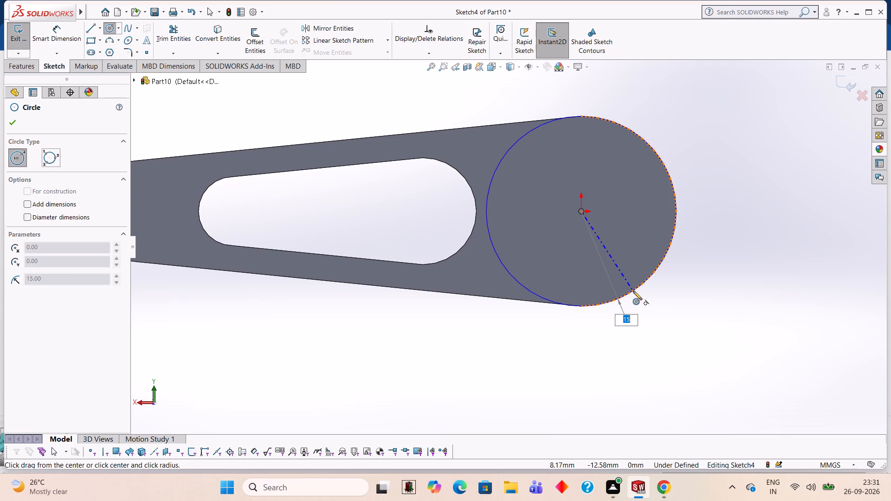
type("15")
key("Return")
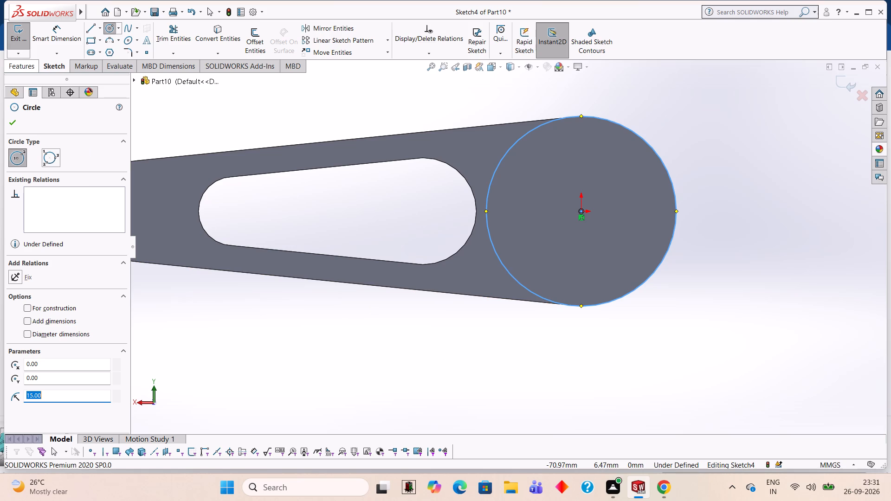
Extrude the large-end circle 5 mm outward from the rear face as a boss merged with the link.
left_click(21, 71)
left_click(33, 51)
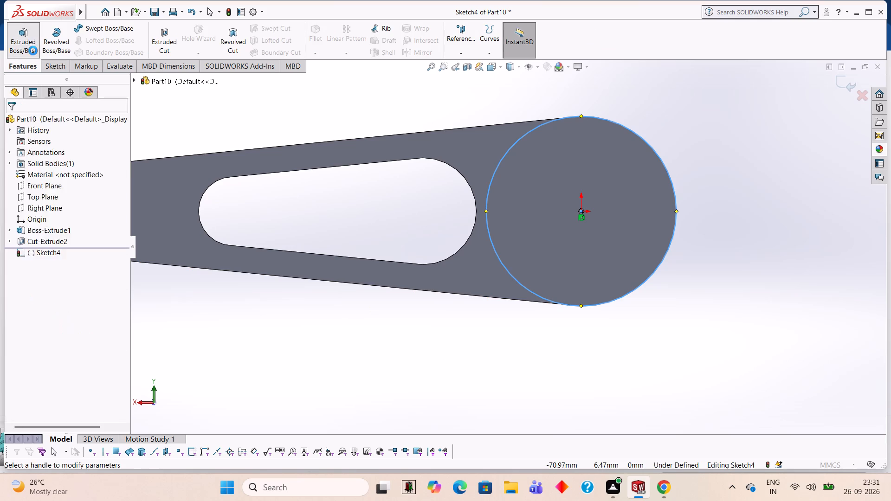
middle_click_drag(639, 120, 570, 175)
scroll(576, 139, "down", 1)
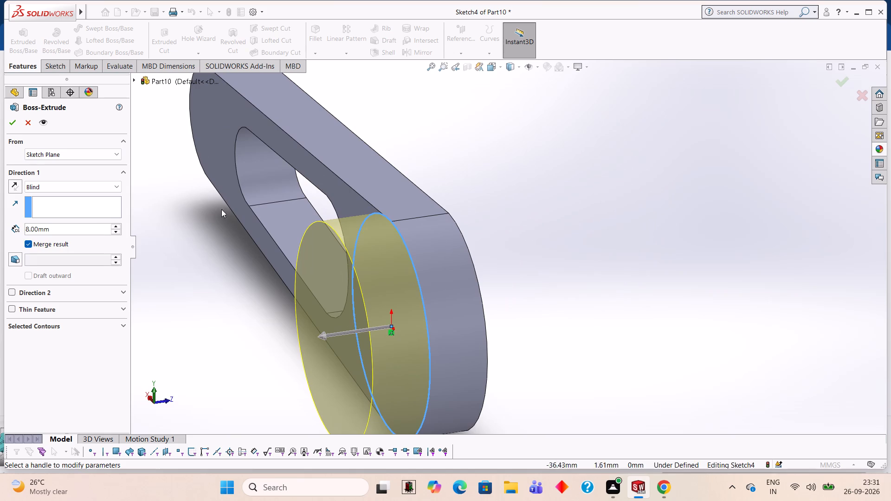
left_click(101, 223)
left_click(97, 231)
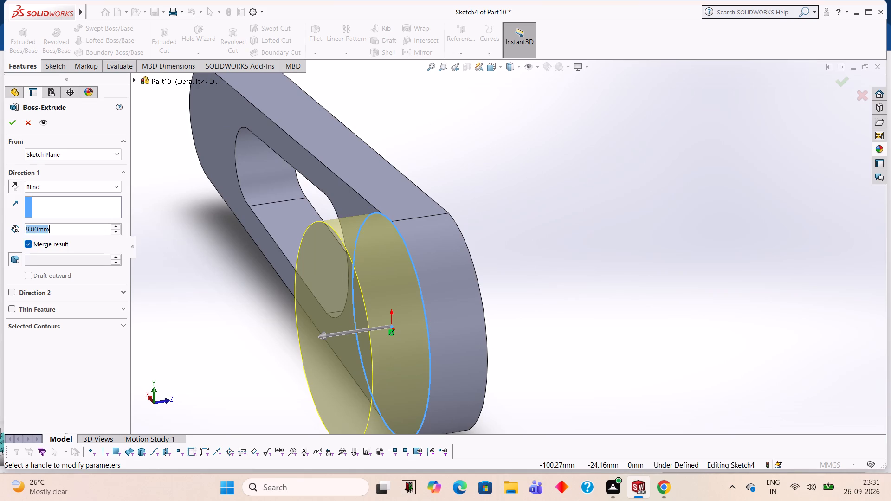
key("BackSpace")
key("BackSpace")
key("BackSpace")
key("BackSpace")
key("BackSpace")
key("BackSpace")
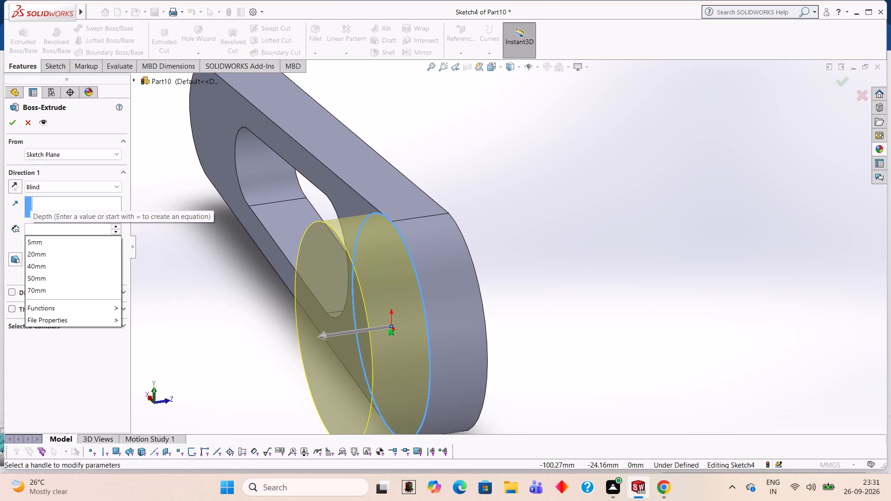
key("5")
key("Return")
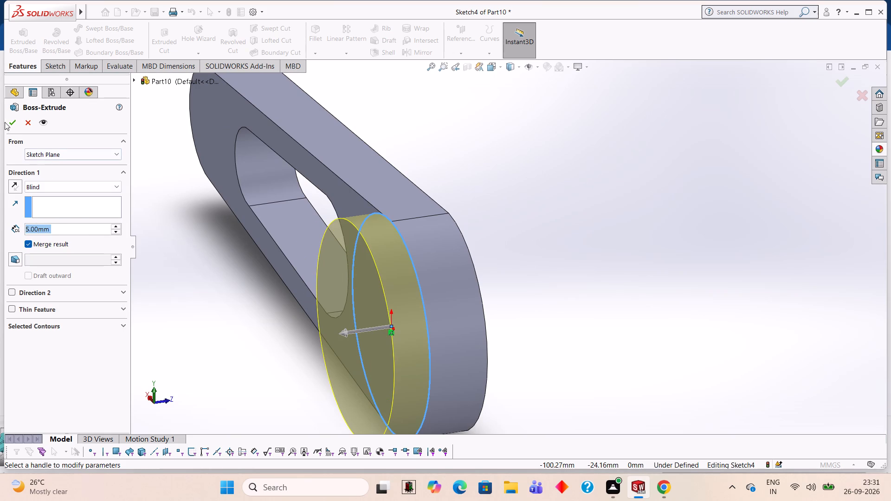
left_click(11, 124)
left_click(585, 193)
middle_click(576, 187)
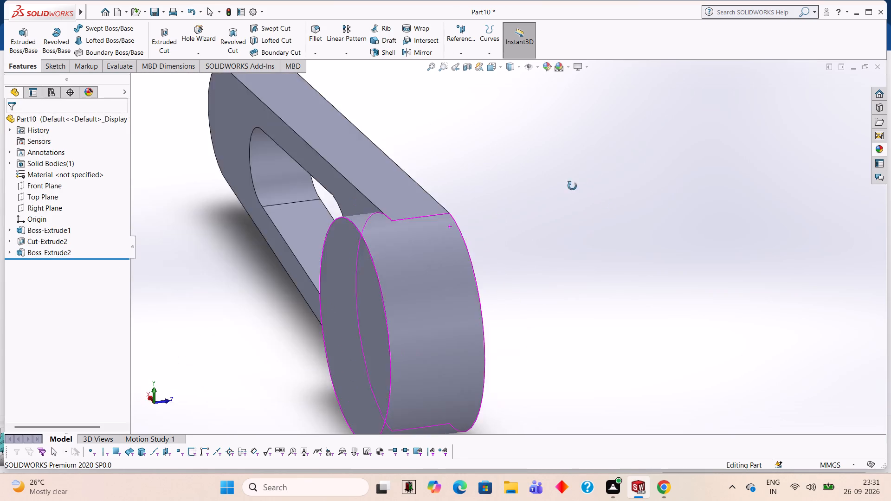
Start a new sketch on the link's front face, opposite the boss, viewed straight on.
scroll(571, 192, "up", 3)
middle_click_drag(617, 237, 523, 168)
middle_click_drag(517, 350, 486, 274)
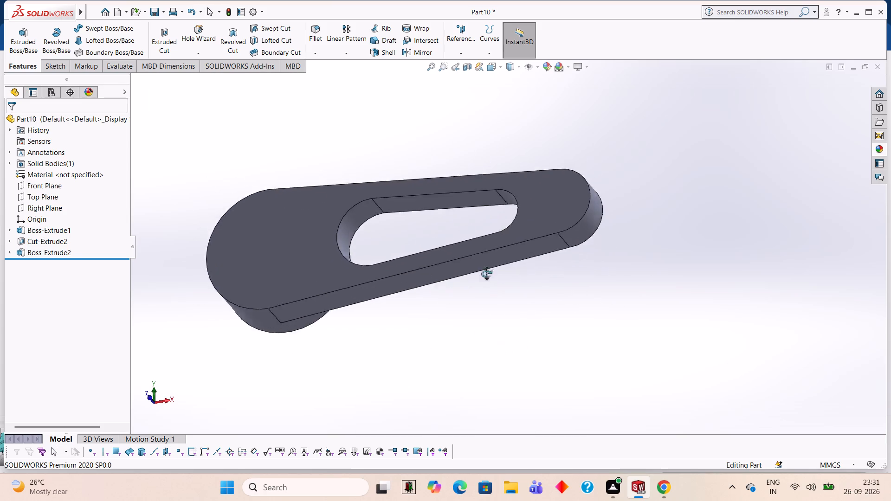
middle_click_drag(486, 274, 510, 199)
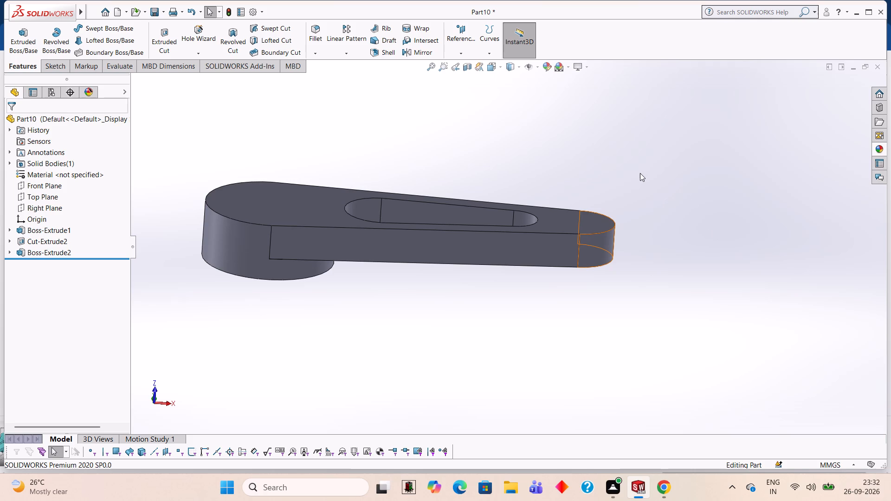
scroll(568, 106, "down", 1)
scroll(569, 117, "up", 1)
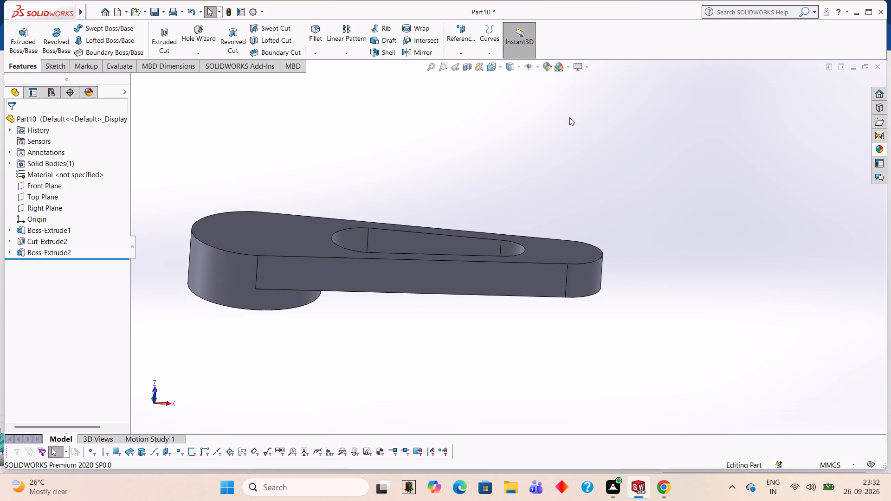
middle_click_drag(572, 118, 576, 290)
left_click(565, 263)
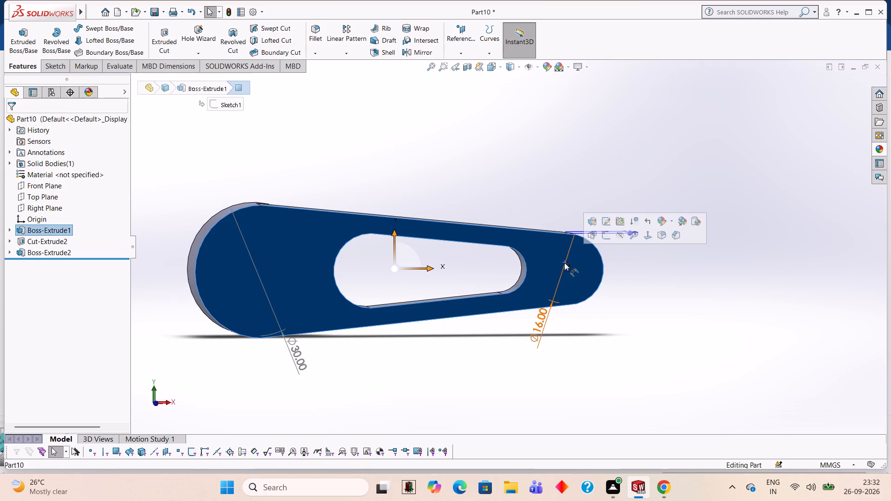
left_click(609, 233)
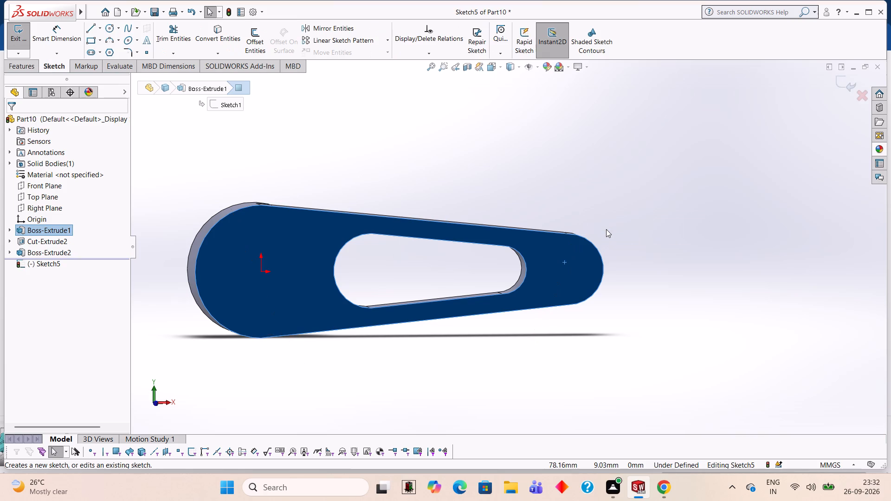
key("ctrl+8")
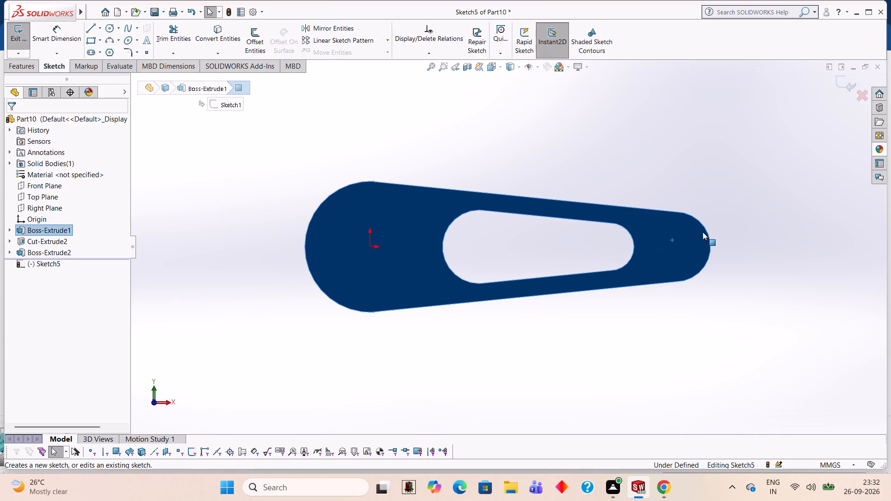
scroll(712, 235, "down", 3)
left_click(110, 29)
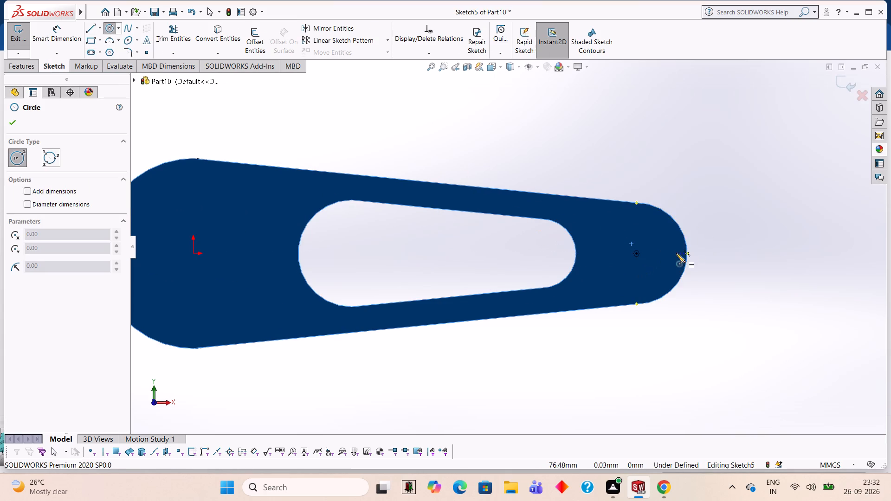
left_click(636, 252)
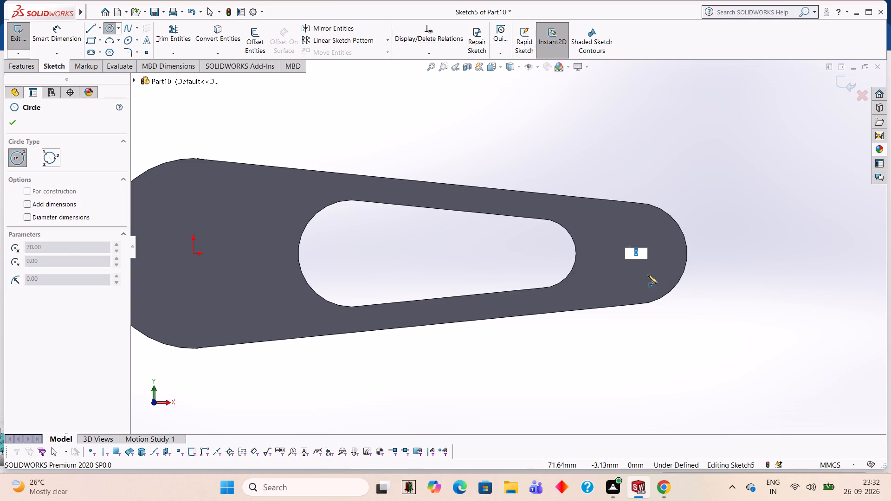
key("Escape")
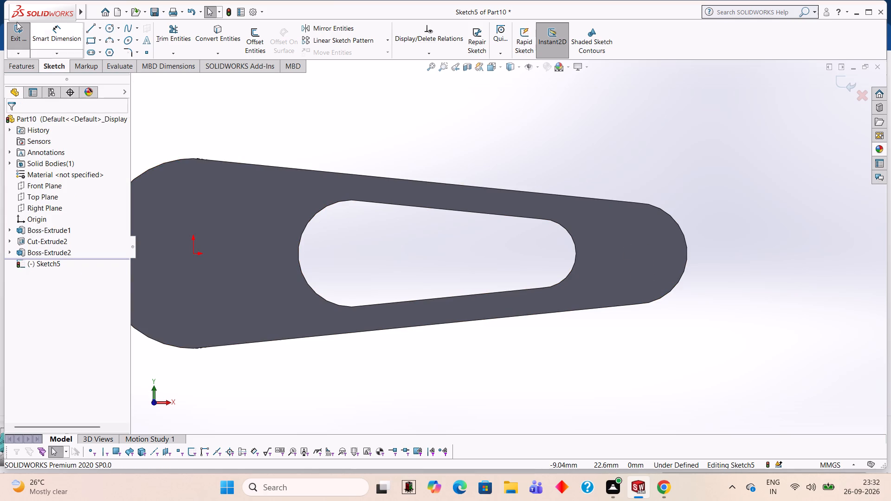
Sketch a circle of 4 mm radius concentric with the link's small rounded end.
left_click(112, 27)
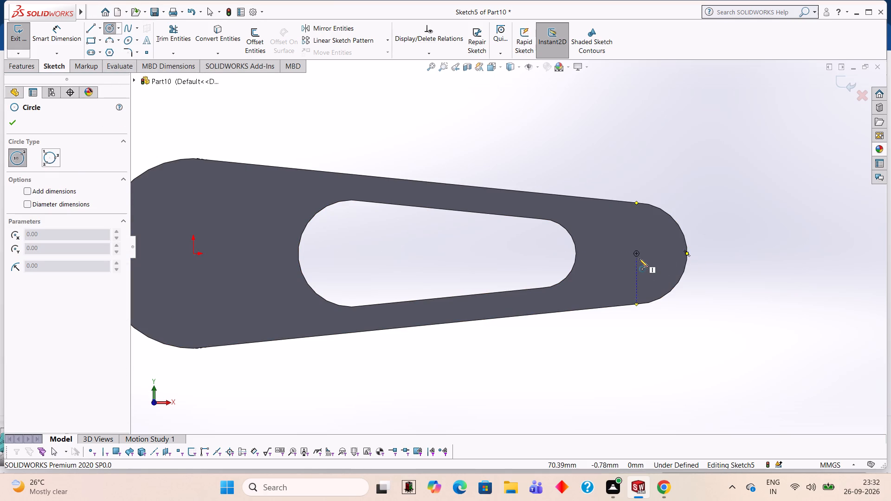
left_click(636, 255)
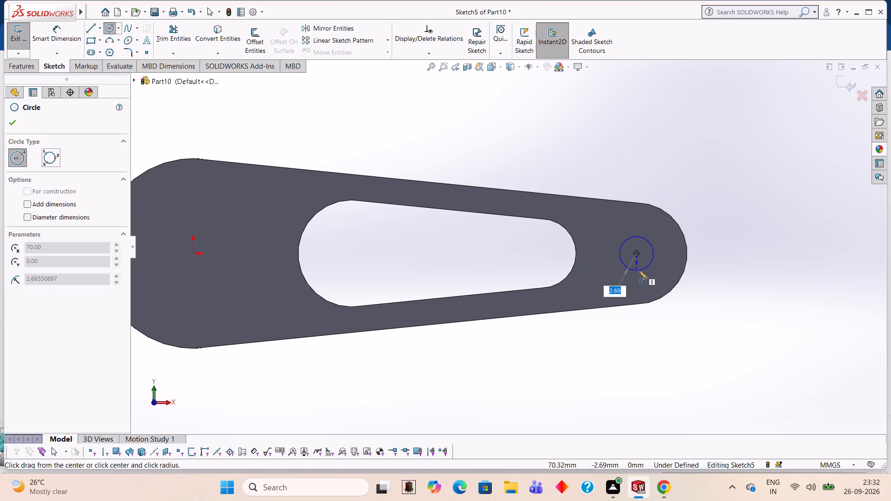
key("4")
key("Return")
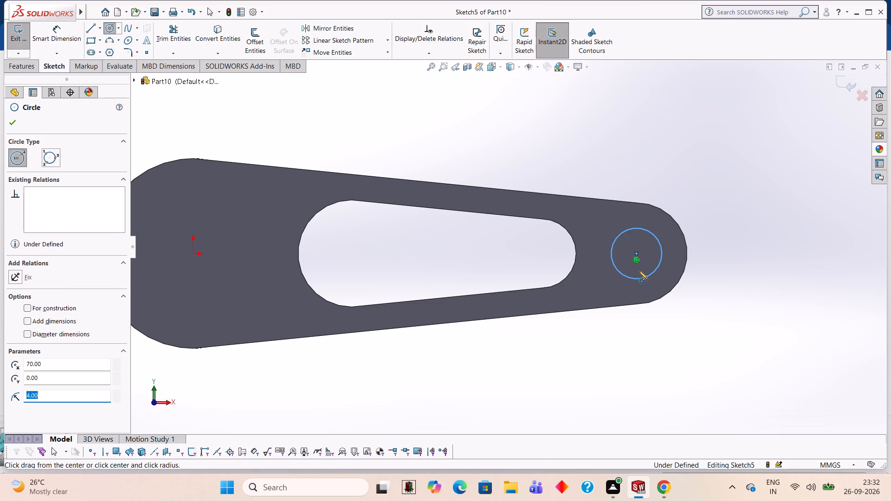
key("Escape")
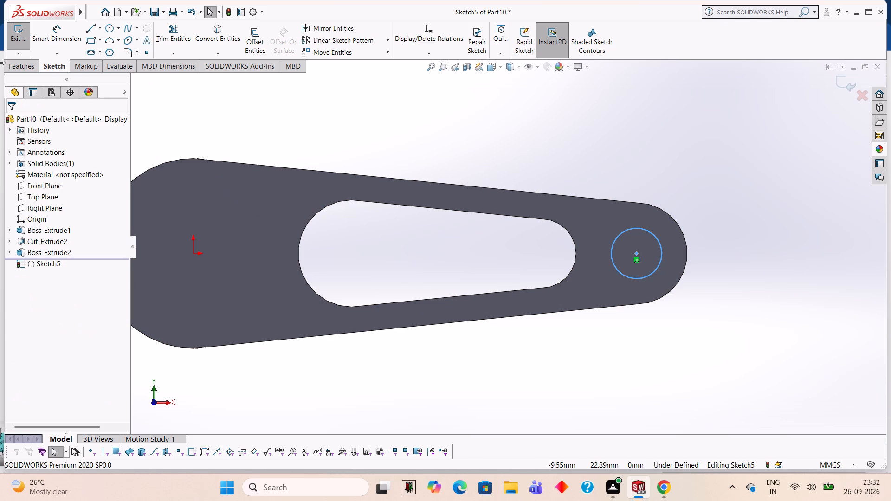
Cut-extrude the small-end circle to a blind depth of 5 mm.
left_click(20, 68)
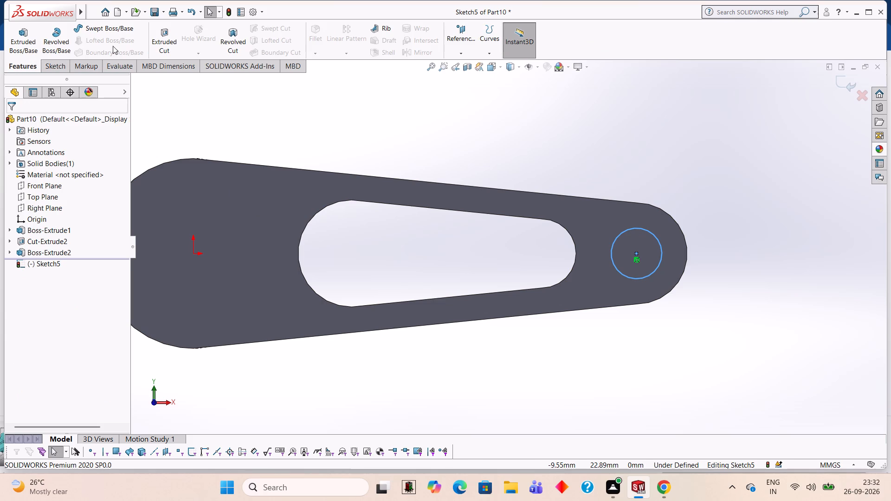
left_click(176, 32)
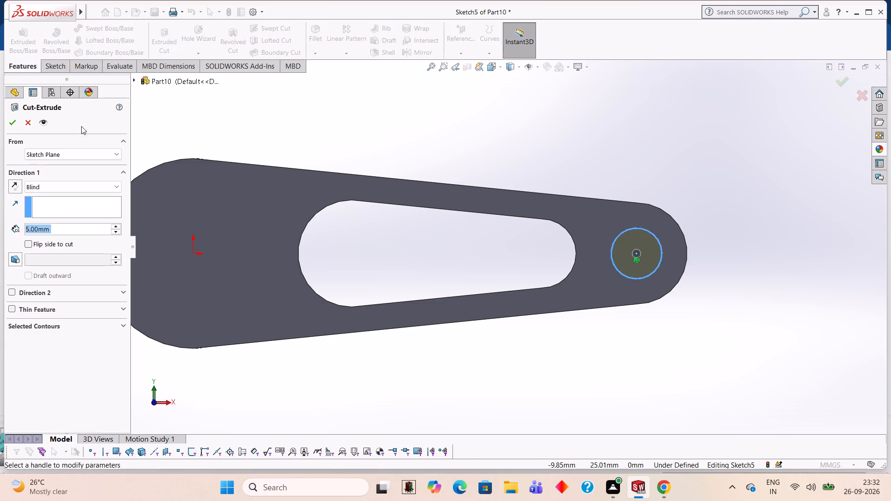
left_click(17, 123)
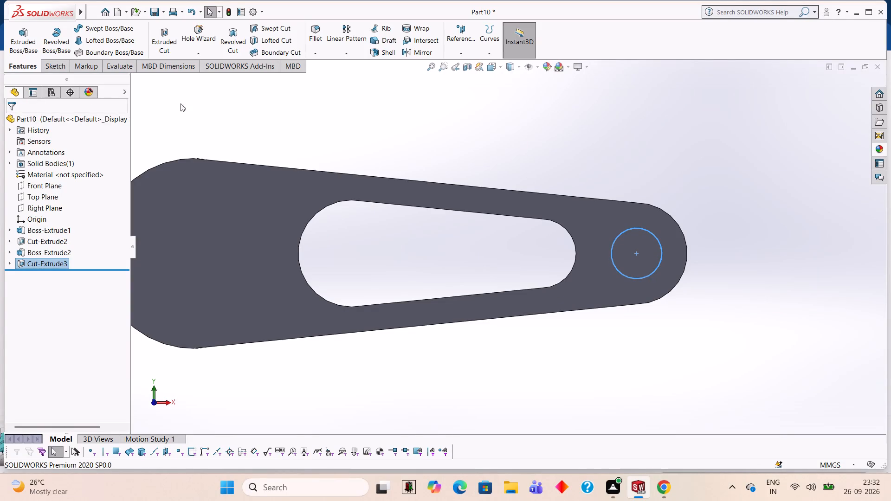
Undo the 5 mm cut and cut-extrude the small-end circle to a blind depth of 8 mm instead.
key("ctrl+z")
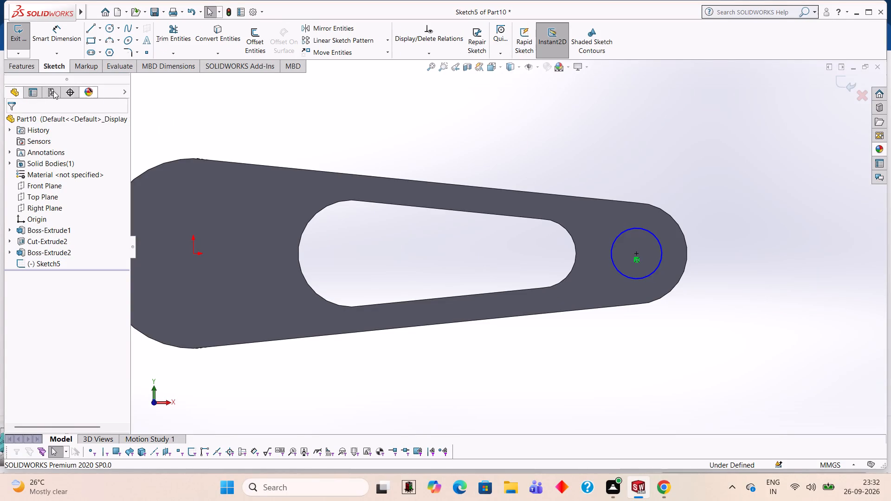
left_click(23, 68)
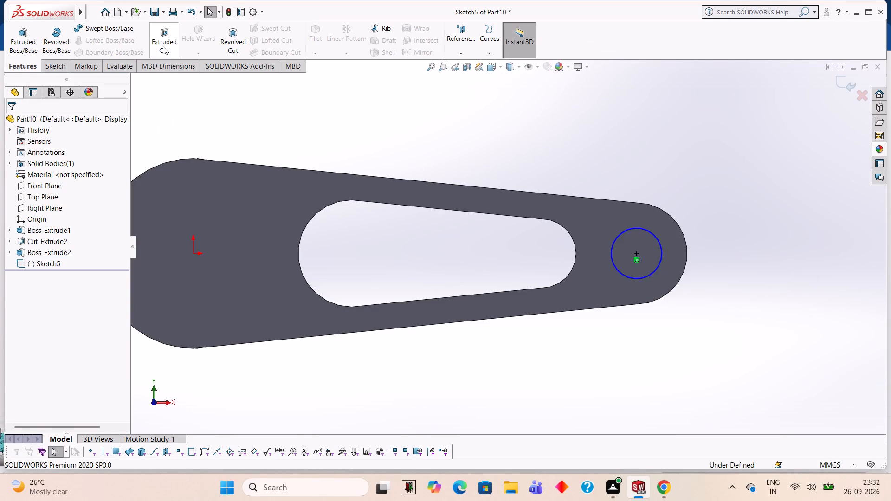
left_click(163, 46)
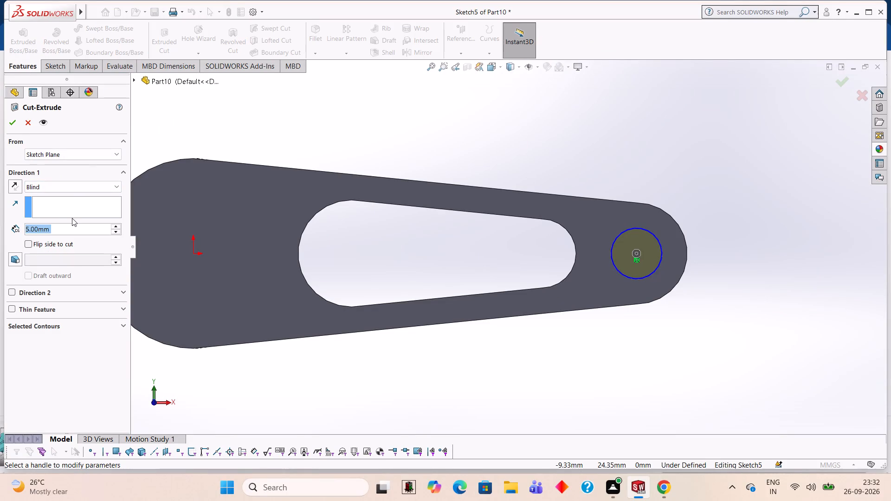
key("8")
key("Return")
left_click(17, 122)
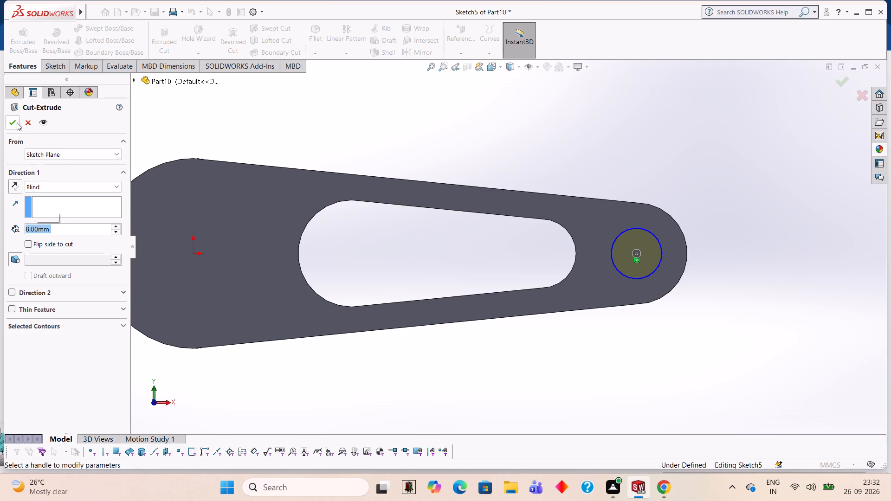
Start a new sketch on the link's front face, opposite the boss, viewed straight on.
scroll(542, 175, "up", 3)
middle_click_drag(542, 175, 543, 154)
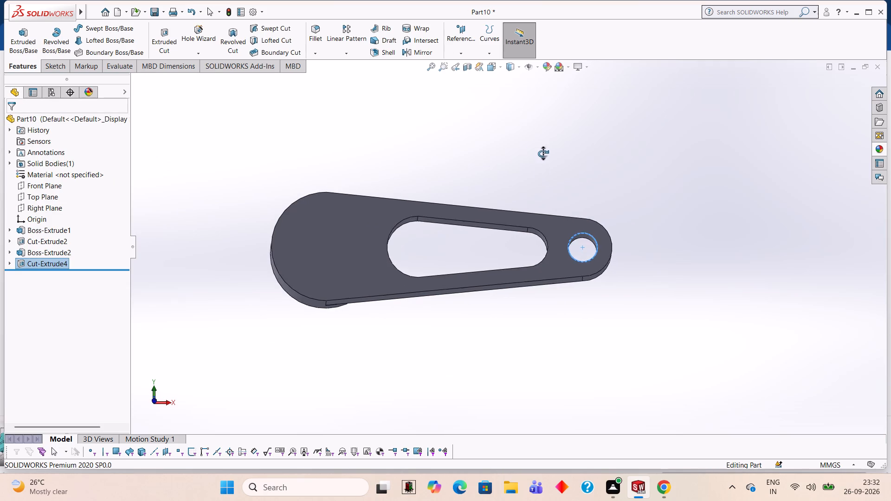
middle_click_drag(543, 154, 536, 149)
left_click(546, 154)
middle_click_drag(635, 262, 630, 216)
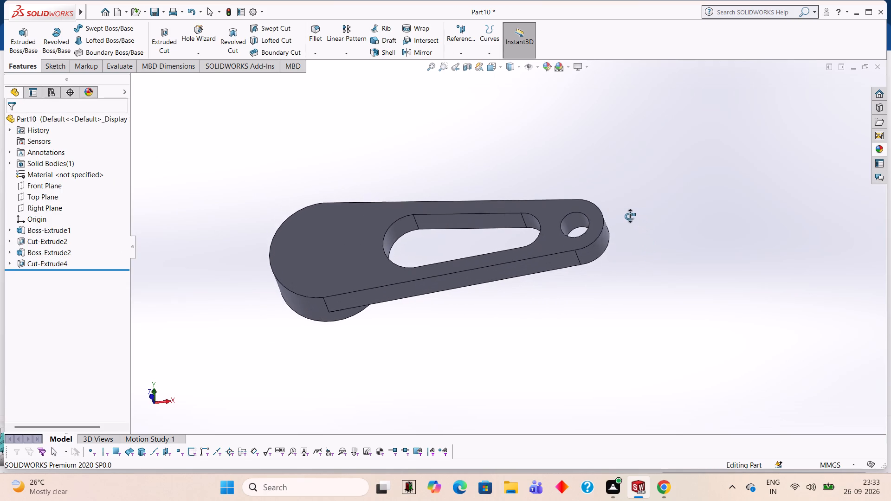
middle_click_drag(630, 216, 634, 218)
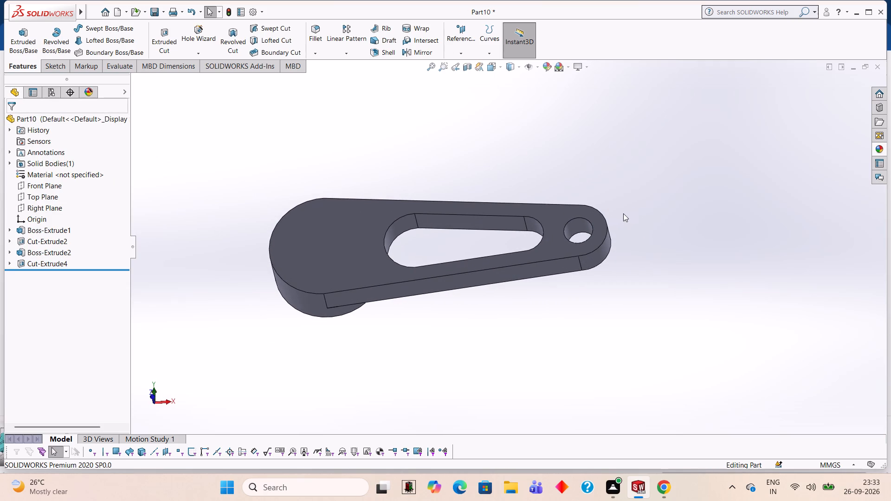
middle_click_drag(626, 154, 619, 279)
left_click(316, 235)
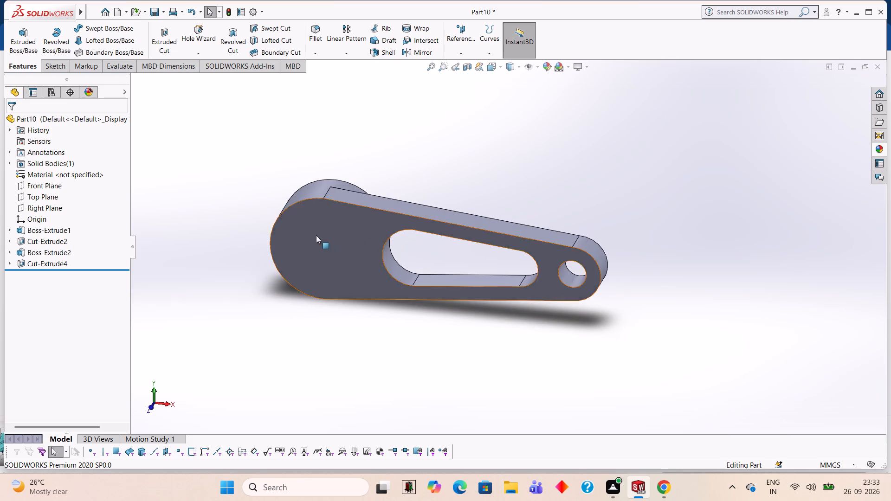
left_click(357, 206)
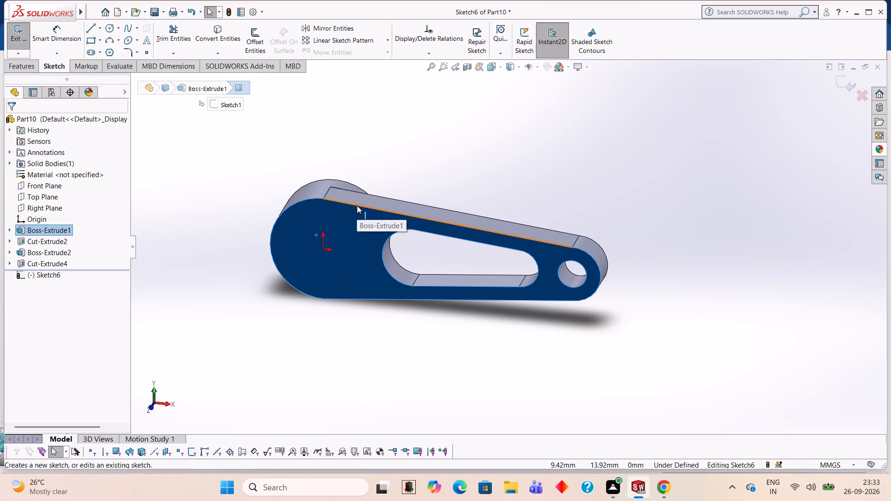
key("ctrl+8")
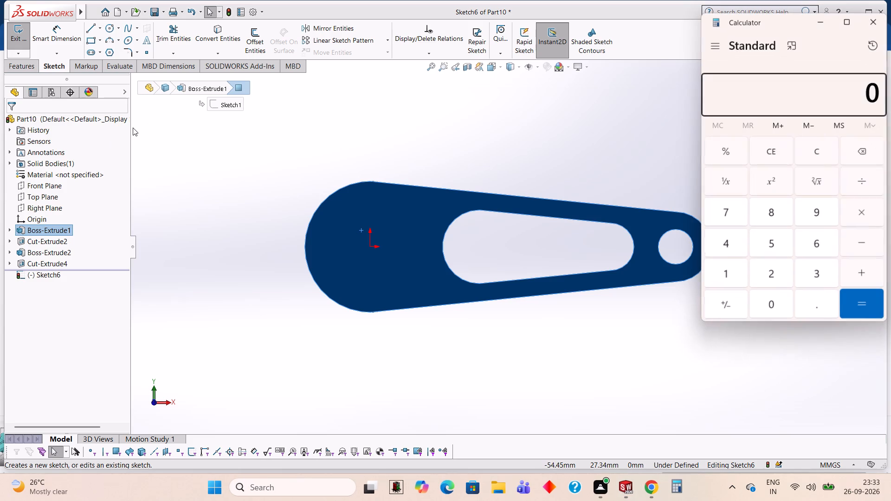
Switch to Calculator, divide 14.42 by 2 and subtract 2.50 from the result.
type("14.")
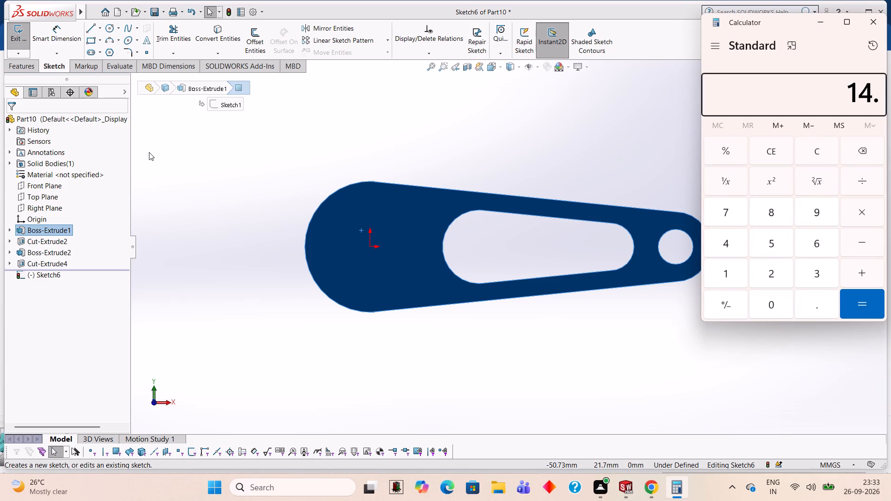
type("42")
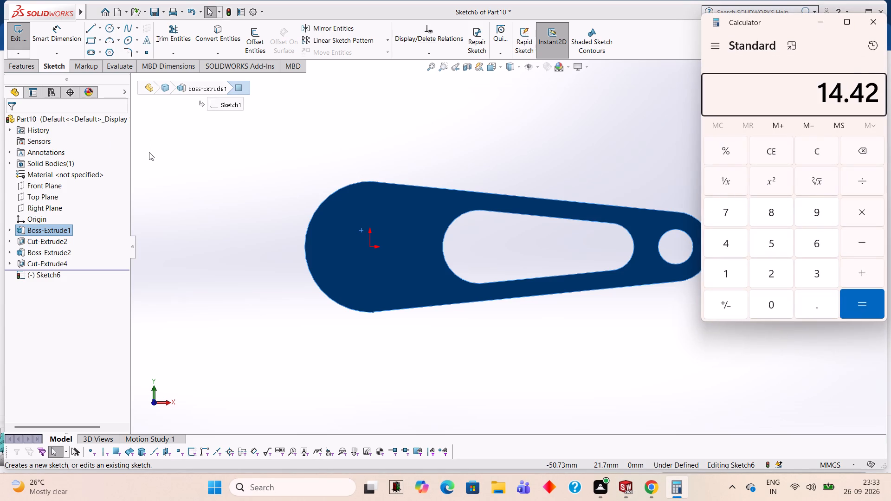
key("slash")
key("2")
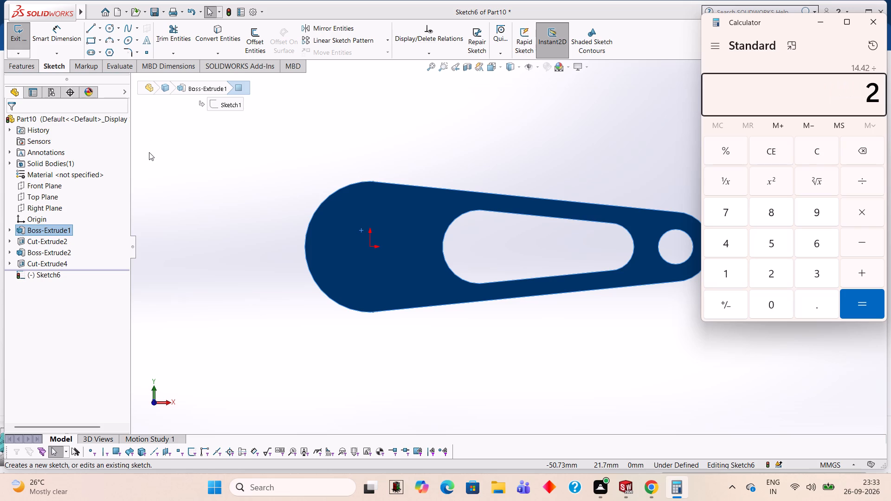
key("Return")
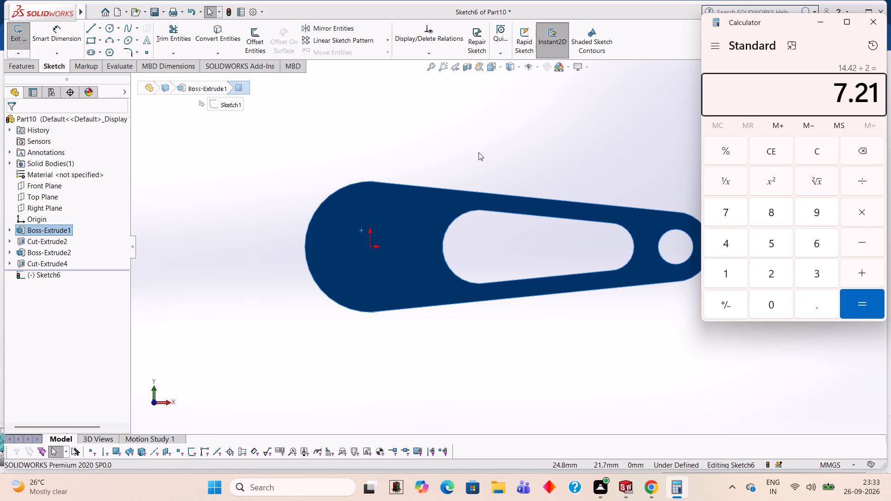
key("minus")
type("2.")
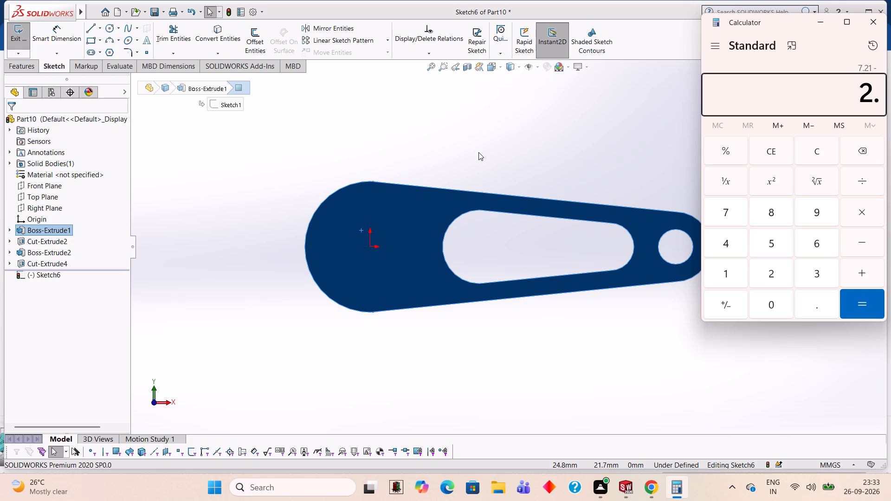
type("50")
key("Return")
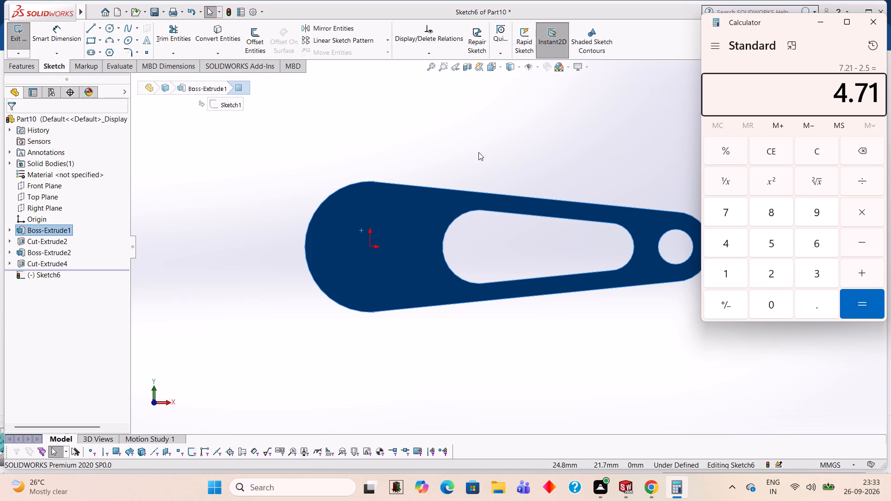
left_click(877, 27)
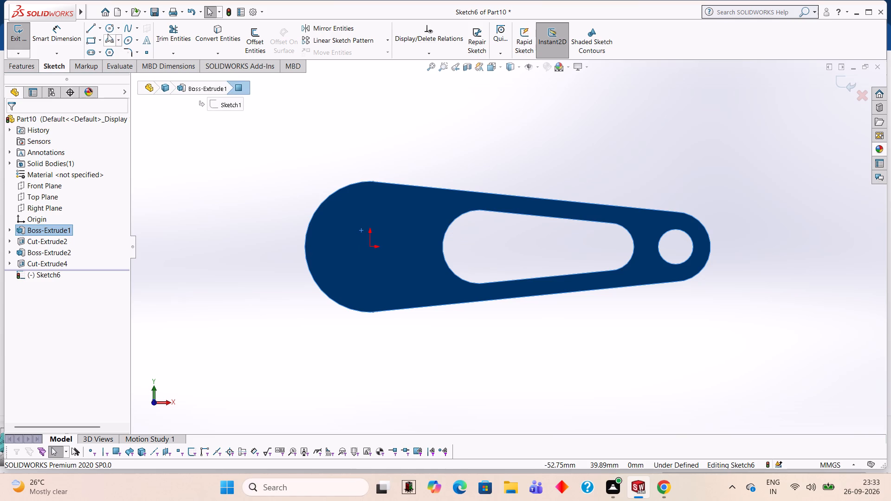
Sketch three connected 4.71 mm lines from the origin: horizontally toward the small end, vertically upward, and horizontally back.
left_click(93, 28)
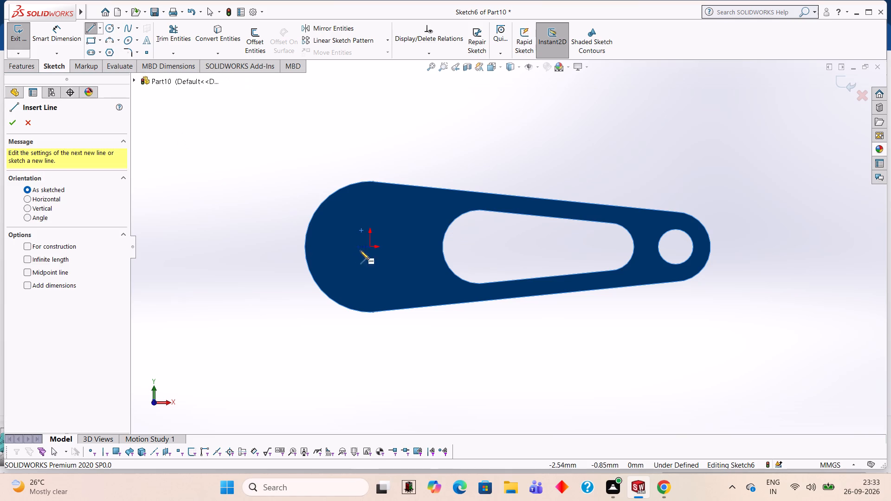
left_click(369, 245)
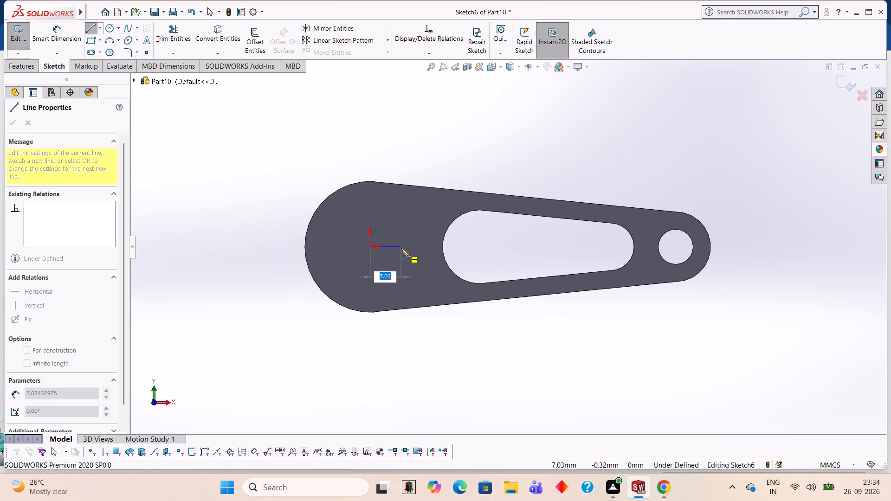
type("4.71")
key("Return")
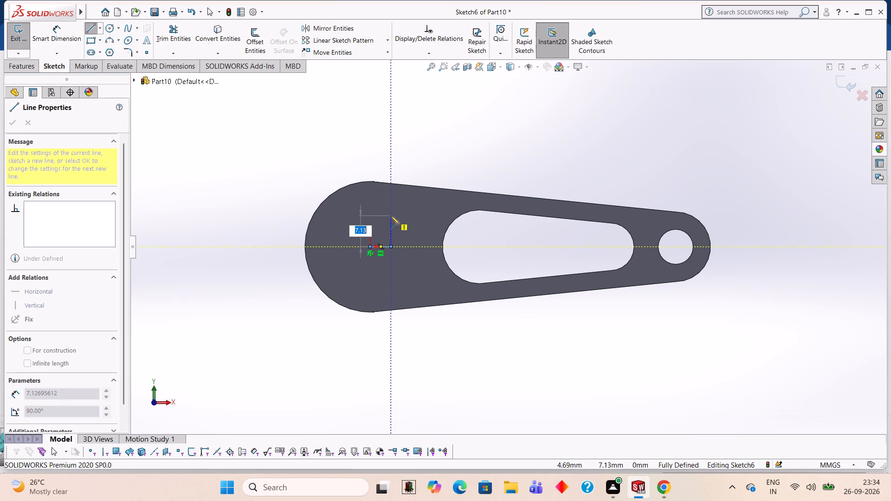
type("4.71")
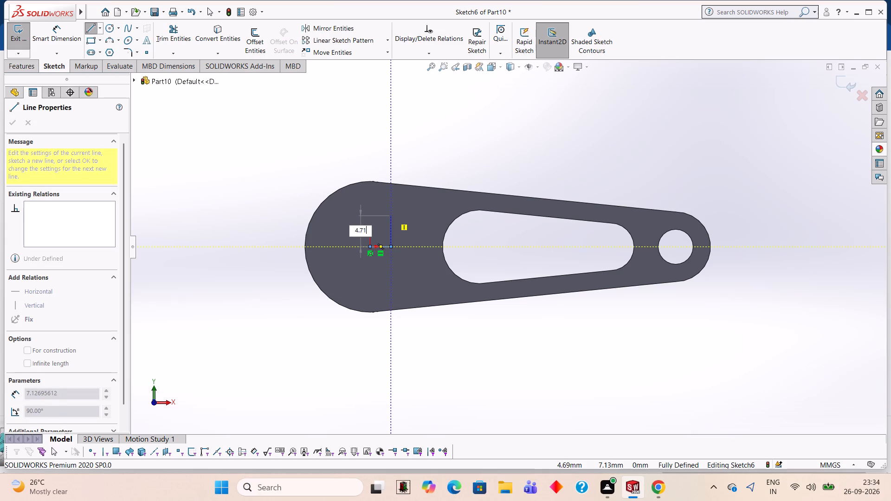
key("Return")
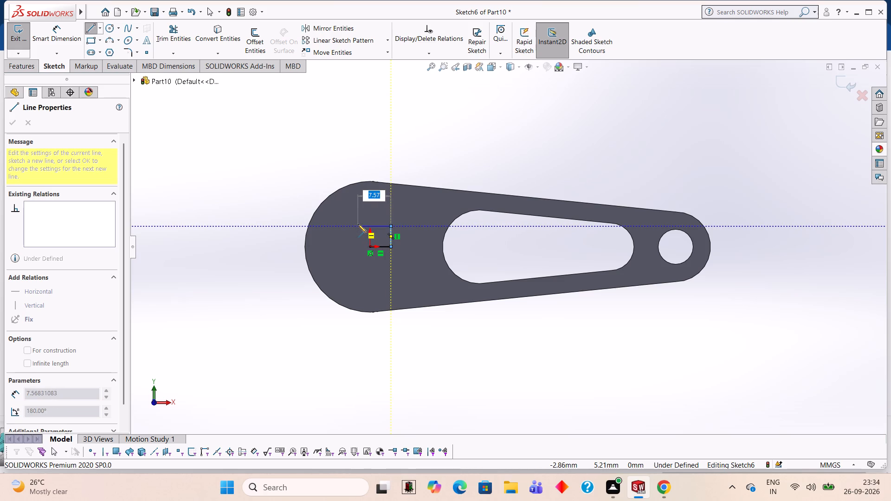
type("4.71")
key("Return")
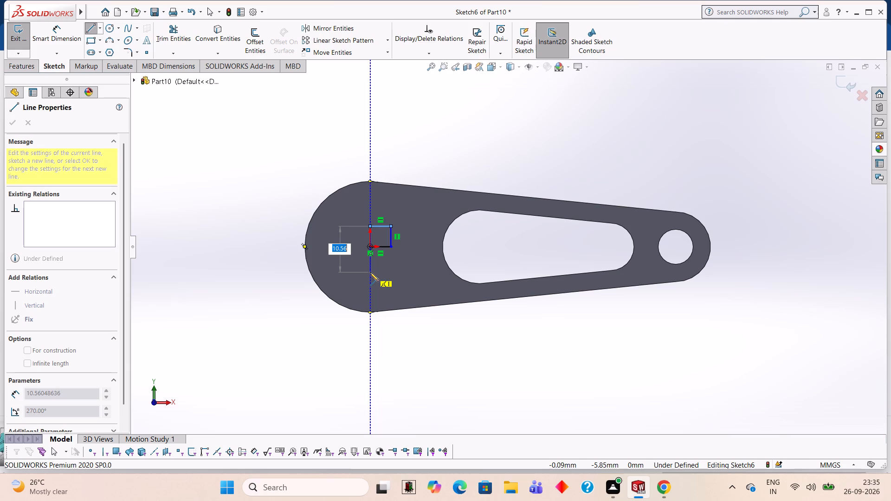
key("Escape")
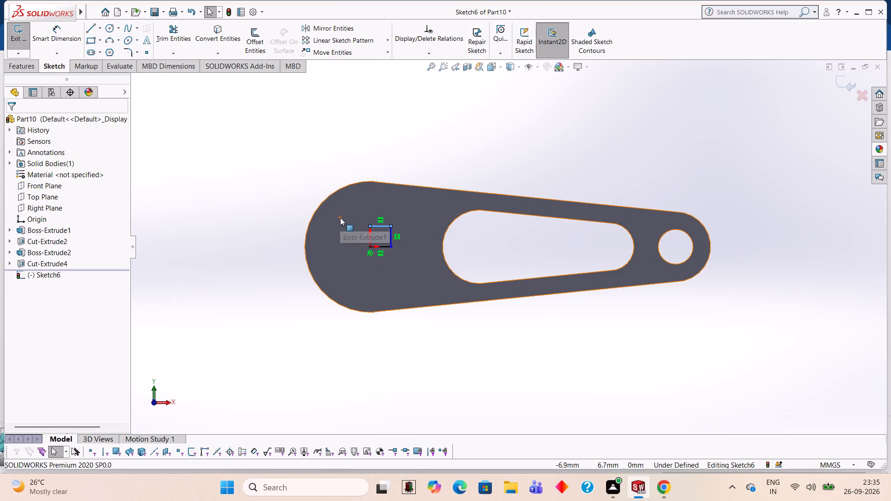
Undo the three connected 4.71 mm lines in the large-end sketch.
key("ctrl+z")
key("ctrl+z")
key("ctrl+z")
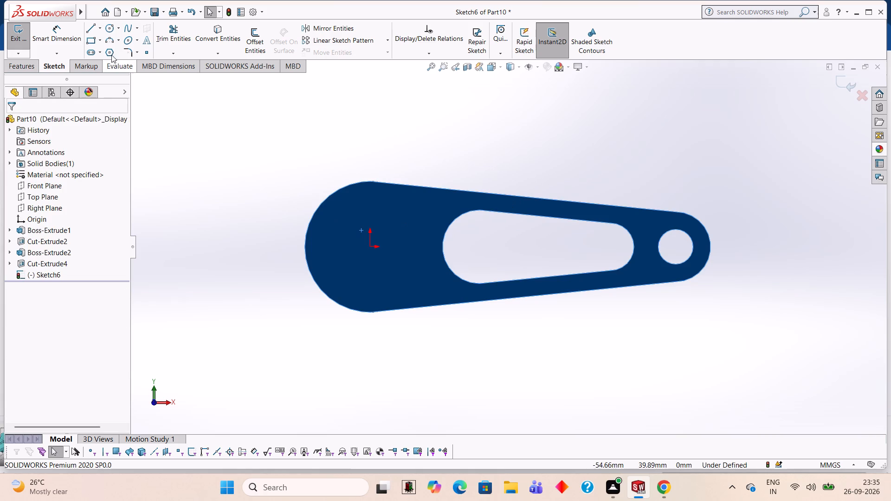
Sketch a 7.21 mm line vertically upward from the origin, working out its length as half of 14.42 in Calculator.
left_click(92, 28)
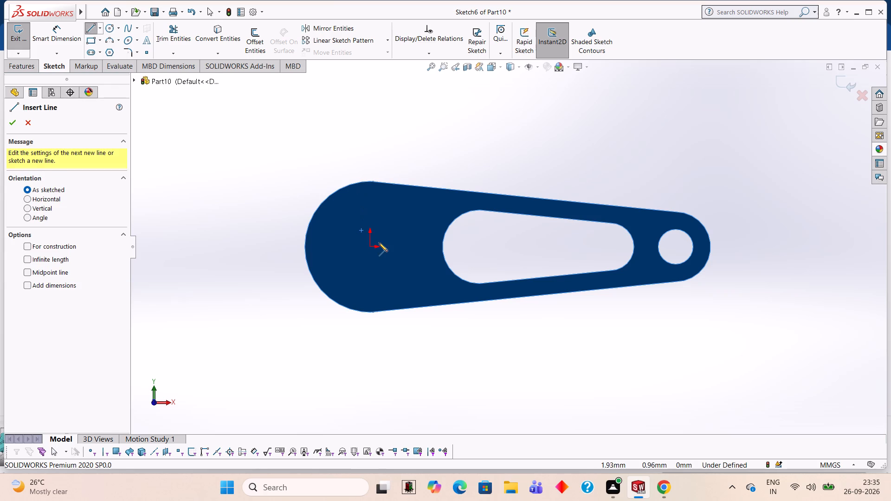
left_click(370, 249)
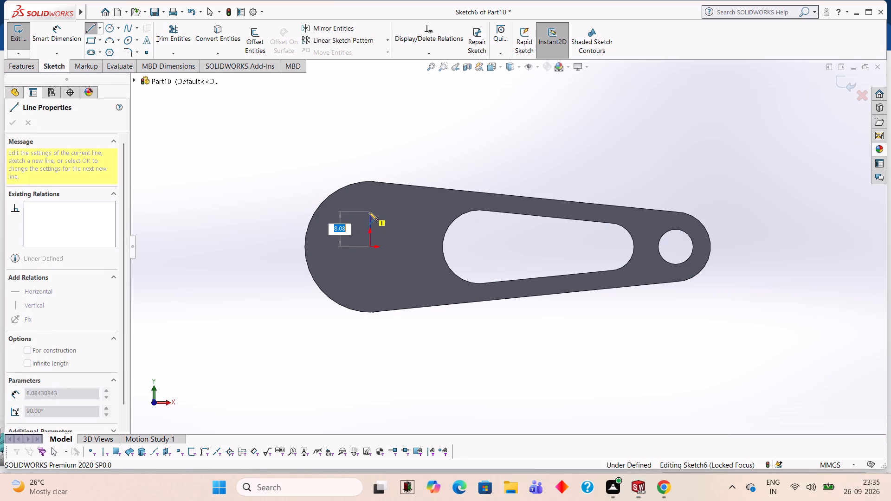
type("14.")
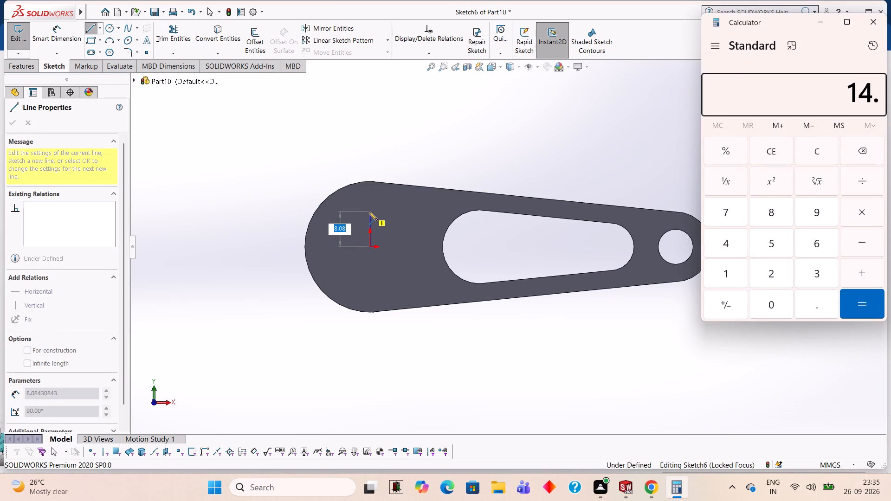
key("4")
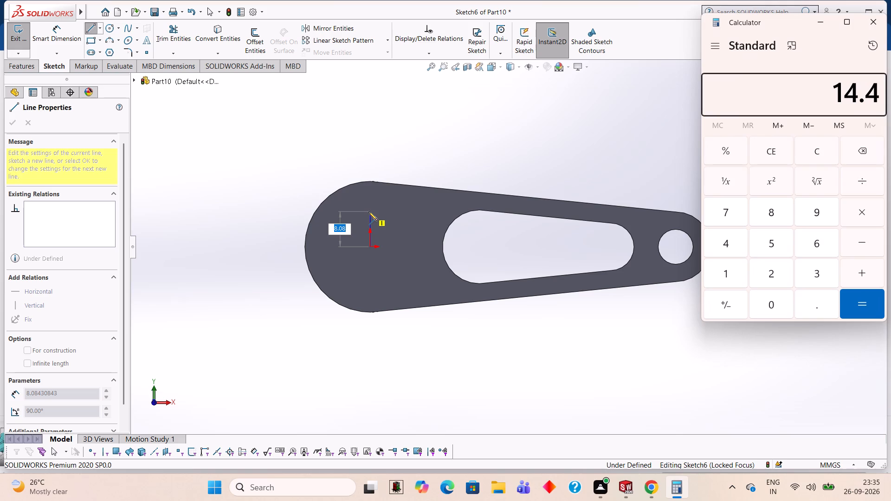
key("2")
type("/2")
key("Return")
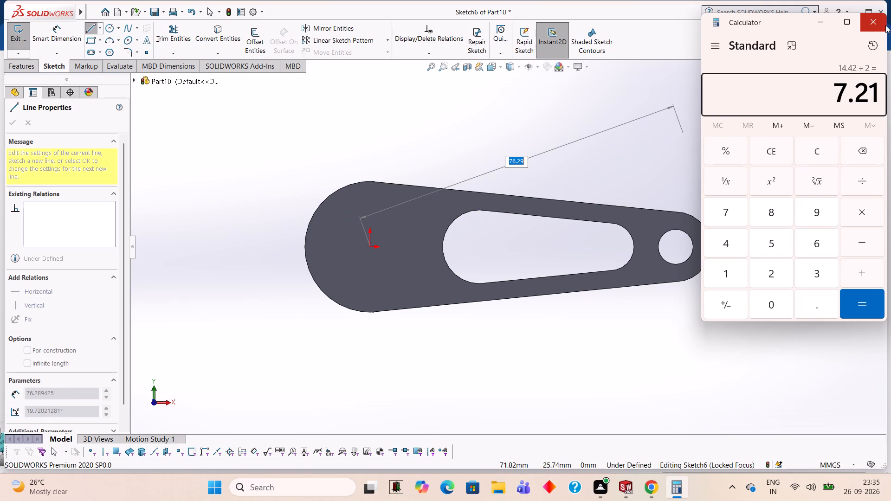
left_click(875, 25)
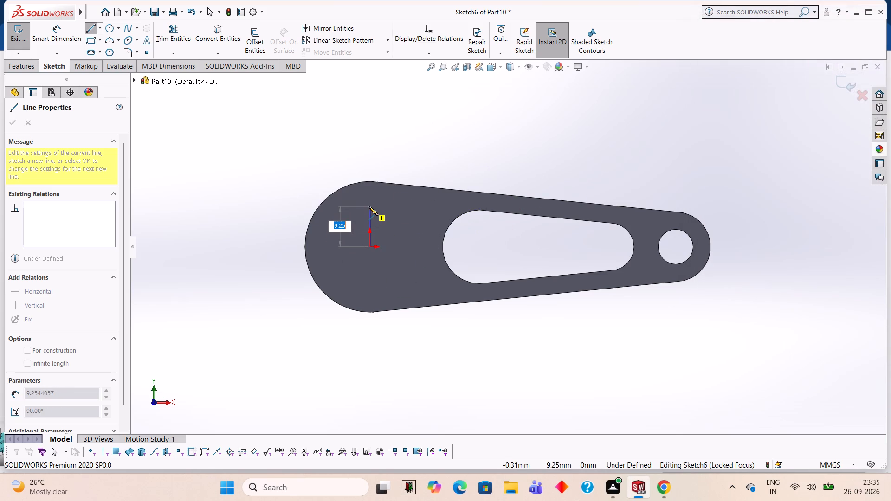
key("7")
type(".21")
key("Return")
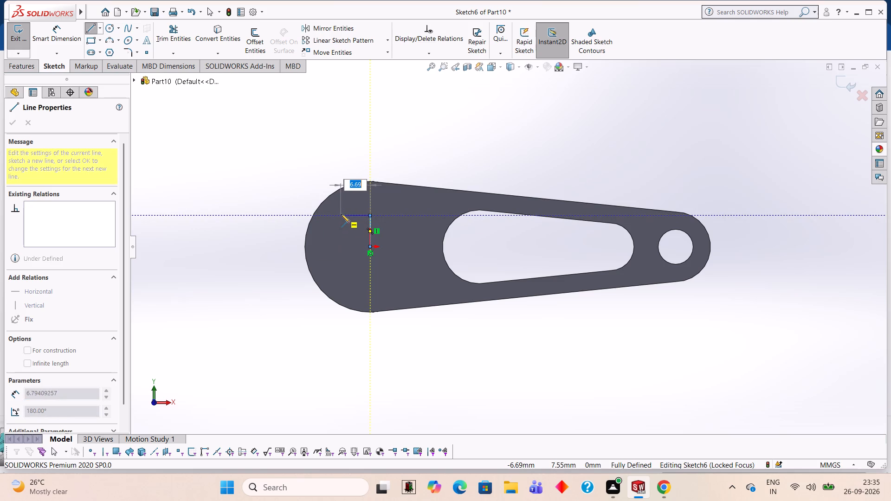
From the upper end of the 7.21 mm vertical line, sketch a 7.21 mm horizontal line away from the slot and a 14.42 mm line downward.
type("7.")
type("21")
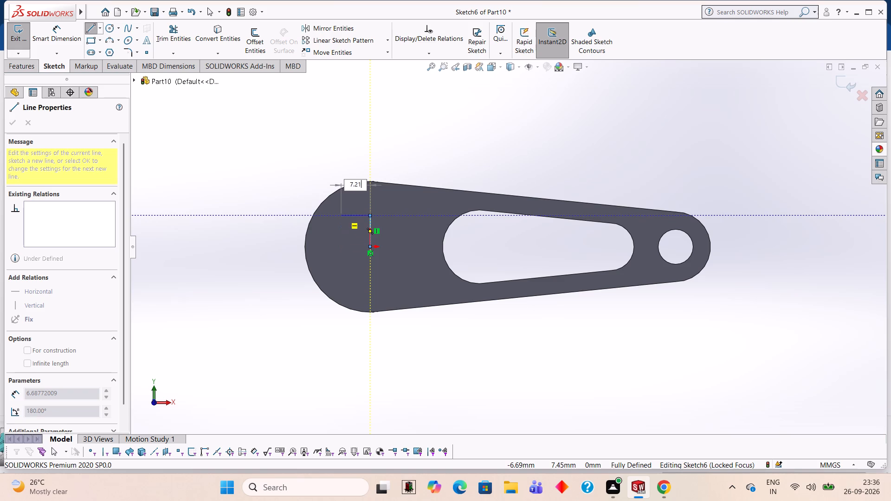
key("Return")
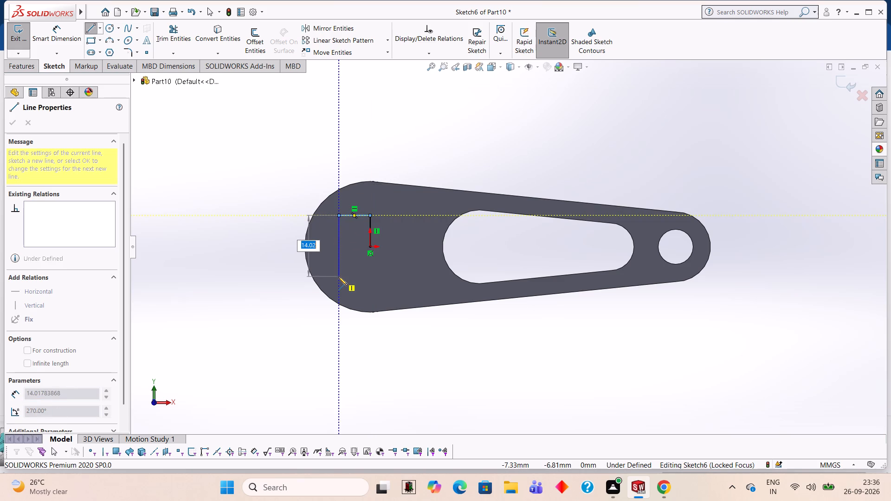
type("14")
key("period")
key("4")
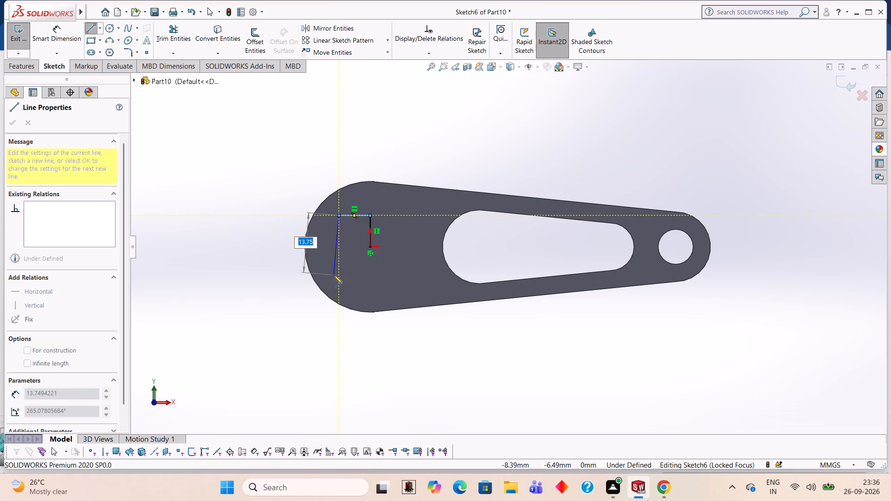
key("2")
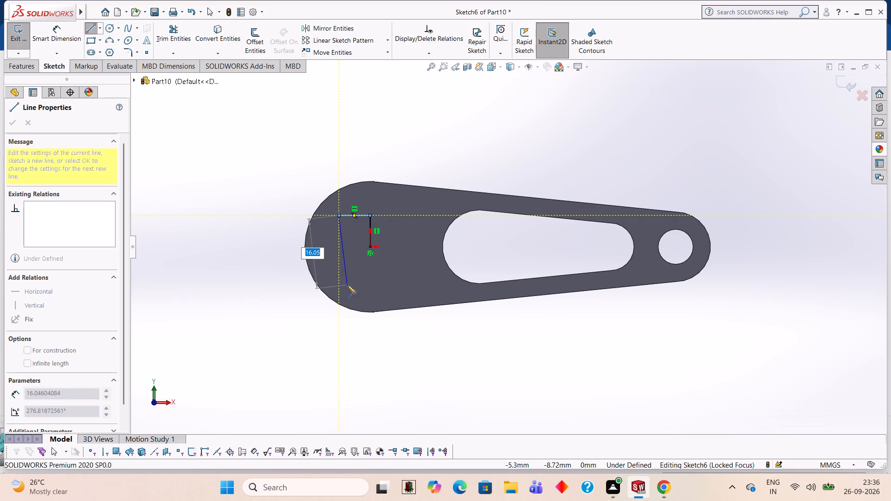
key("1")
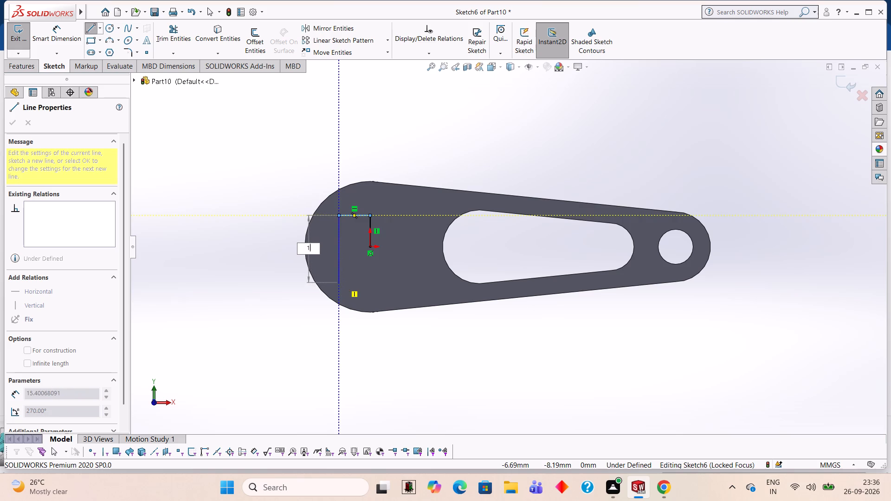
type("4.")
type("42")
key("Return")
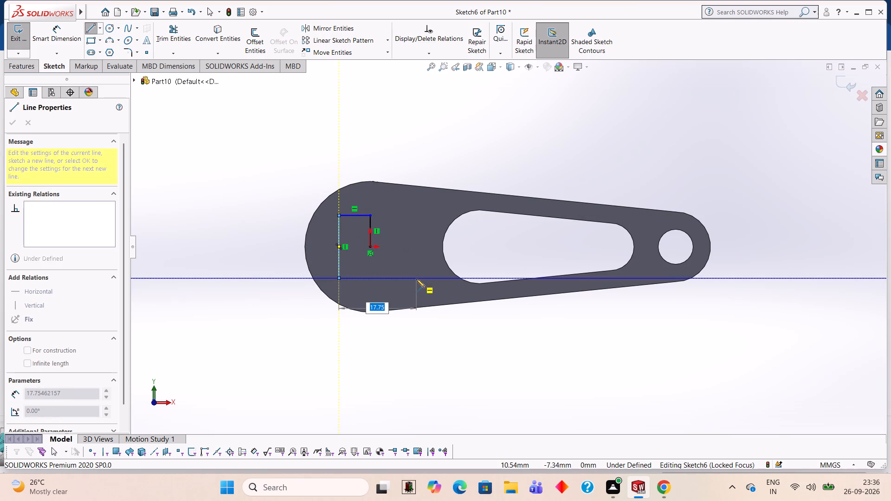
Complete the square around the origin with 14.42 mm bottom and slot-side lines, closing it at the upper end of the centre line.
type("14.42")
key("Return")
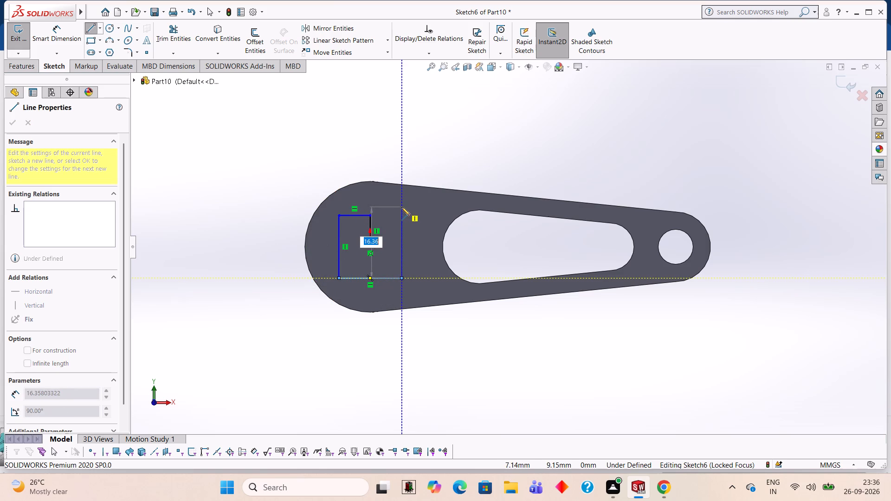
key("4")
key("BackSpace")
type("14")
type(".42")
key("Return")
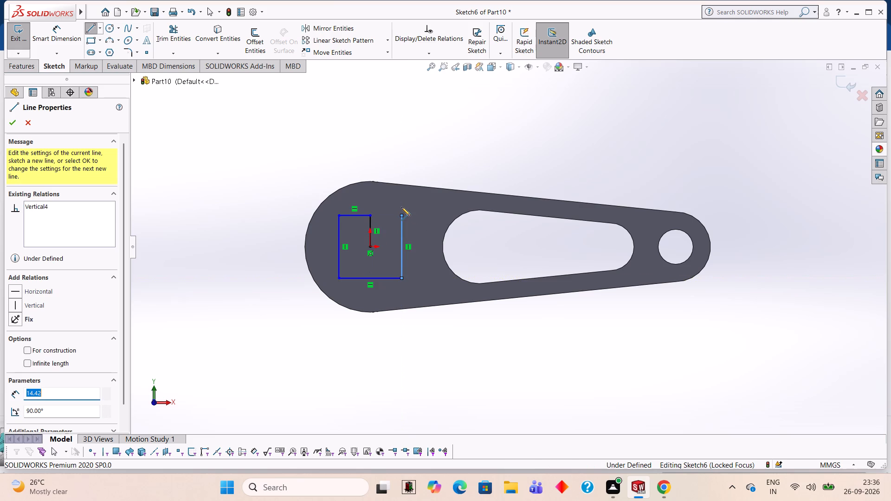
left_click(370, 216)
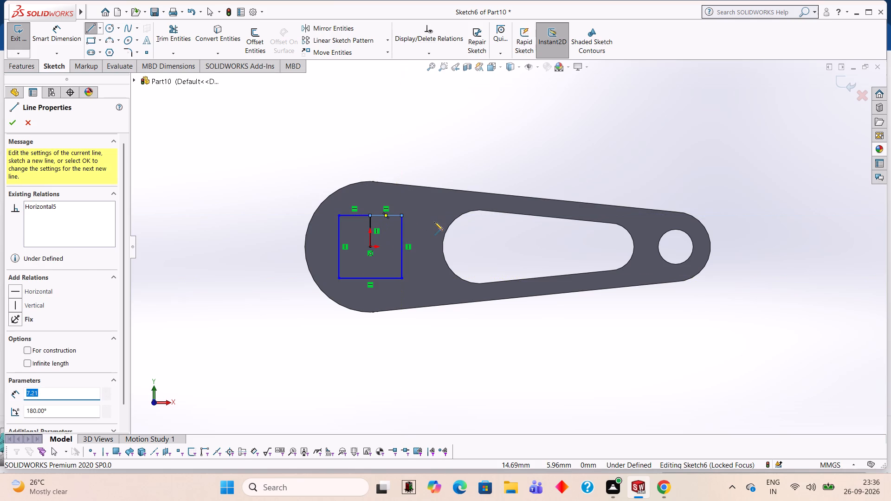
key("Escape")
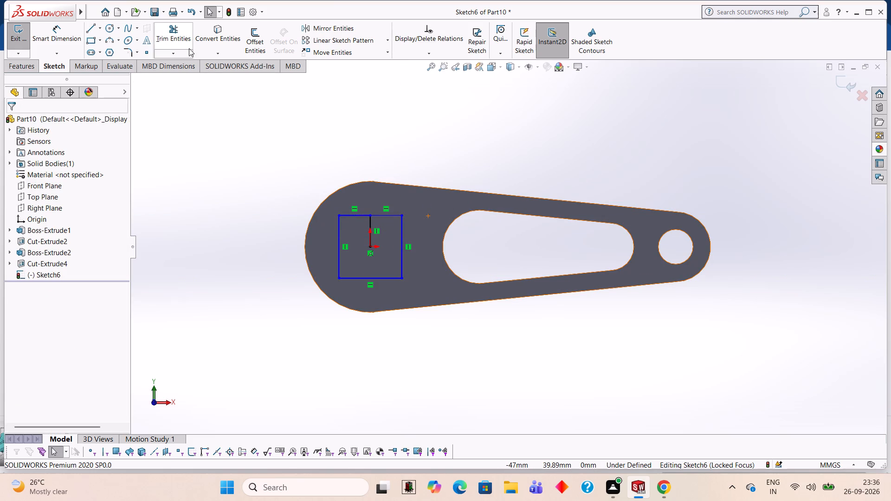
Trim away the vertical line between the origin and the square's upper edge.
left_click(184, 45)
left_click(368, 221)
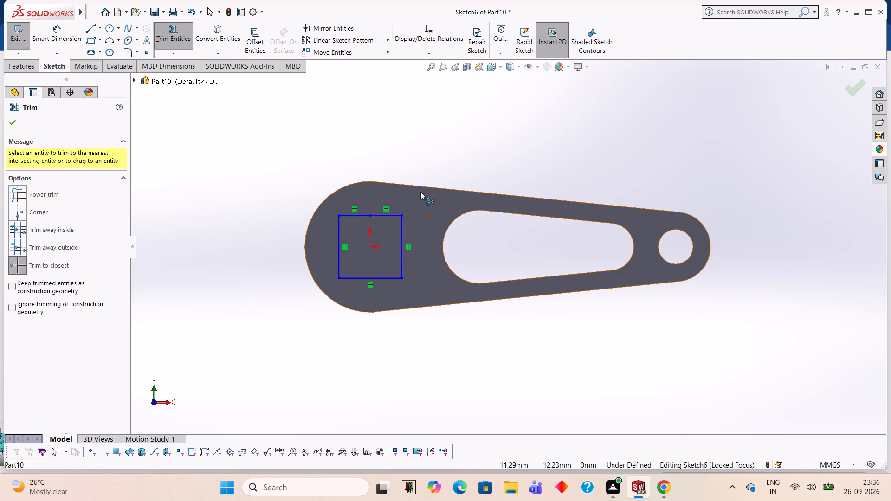
Sketch 2.50 mm lines along both edges from the square's upper slot-side corner and join their ends with a diagonal.
scroll(378, 222, "down", 2)
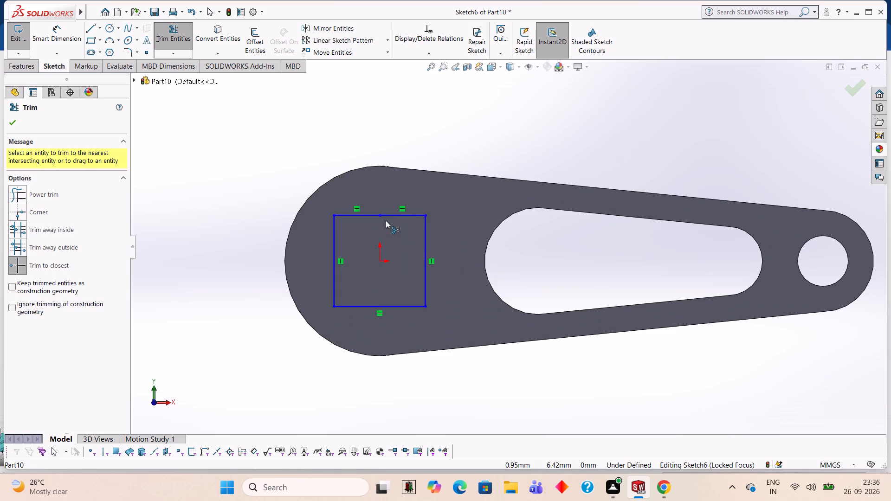
scroll(392, 217, "down", 3)
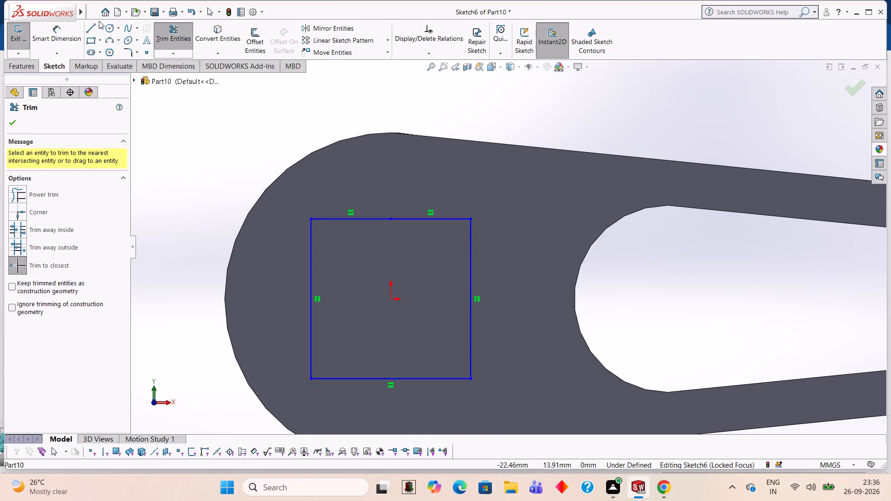
left_click(86, 31)
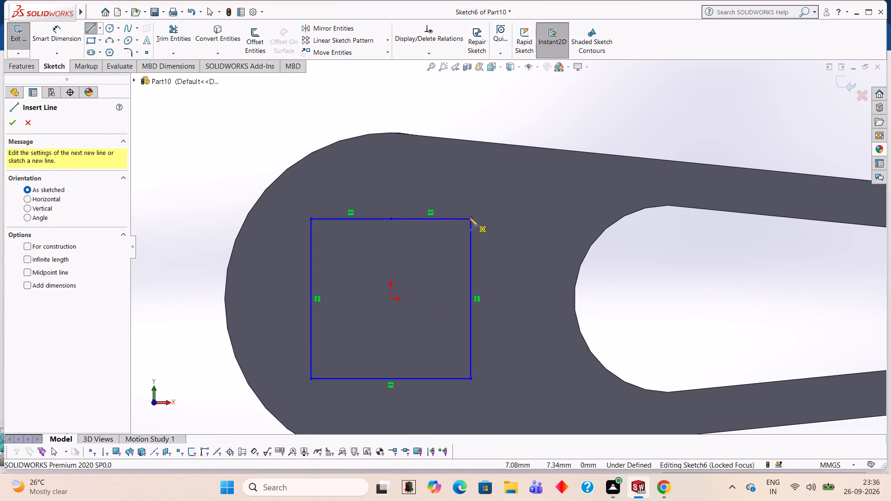
left_click(470, 218)
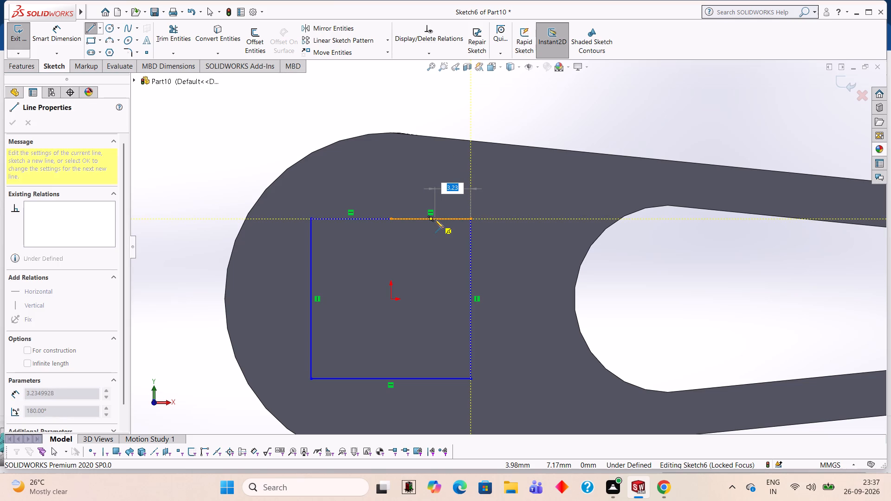
type("2.50")
key("Return")
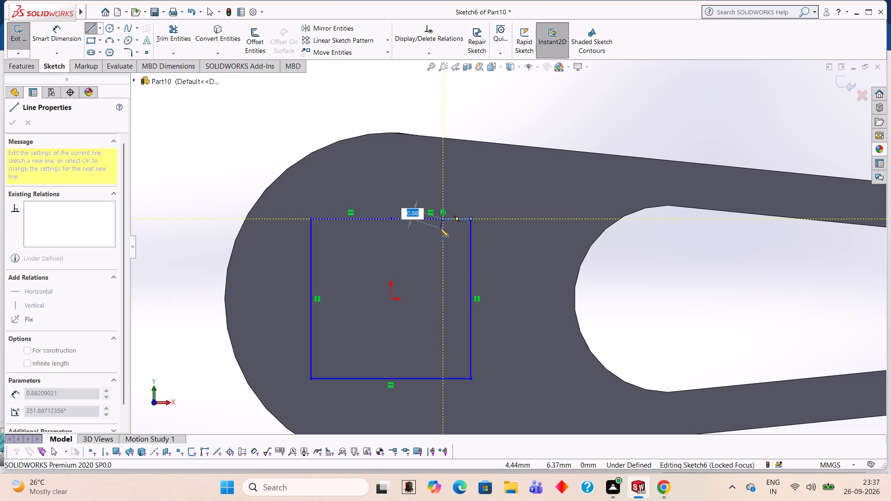
key("Escape")
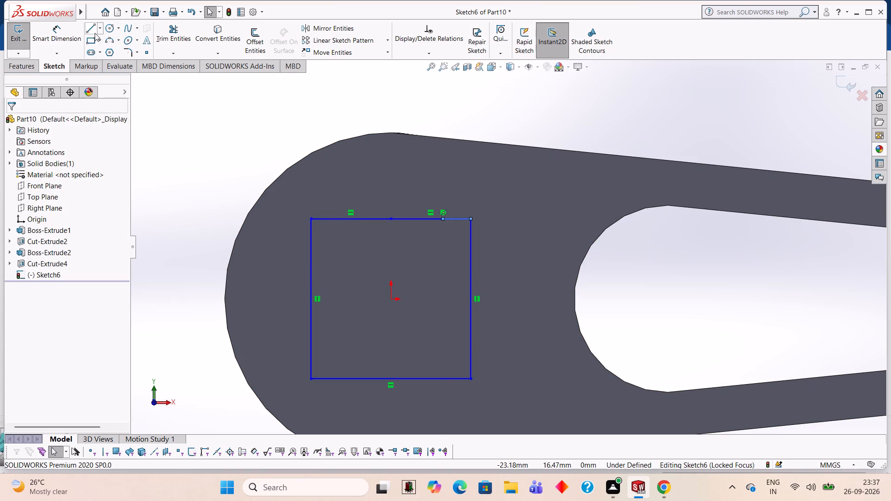
left_click(93, 32)
left_click(470, 219)
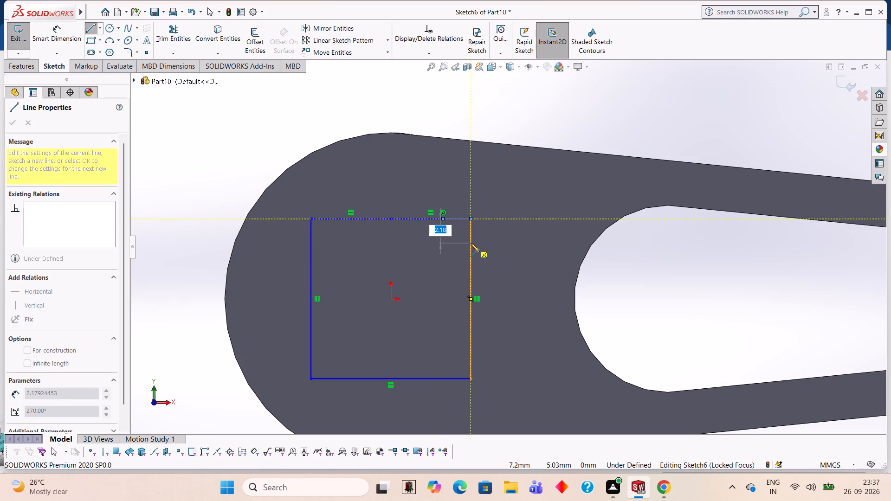
type("2.5")
key("0")
key("Return")
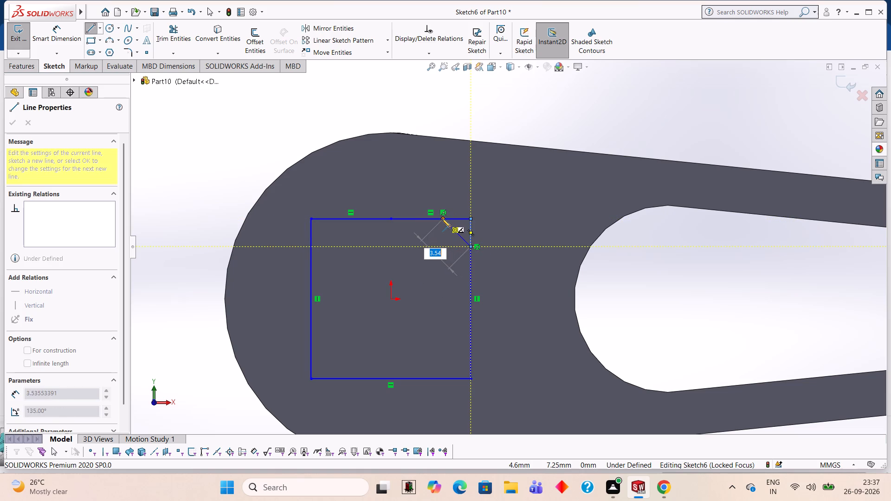
left_click(442, 218)
key("Escape")
Sketch 2.50 mm lines along both edges from the square's upper corner farthest from the slot and join their ends with a diagonal.
scroll(514, 245, "up", 1)
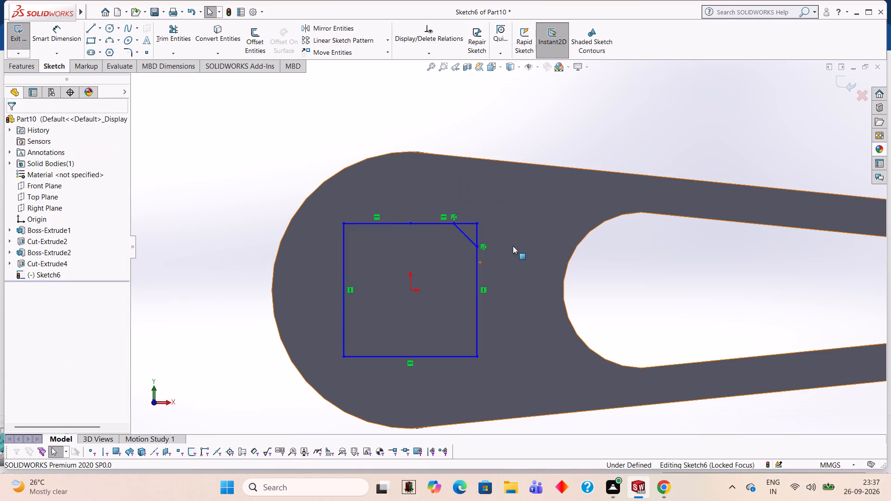
left_click(88, 26)
scroll(281, 236, "down", 1)
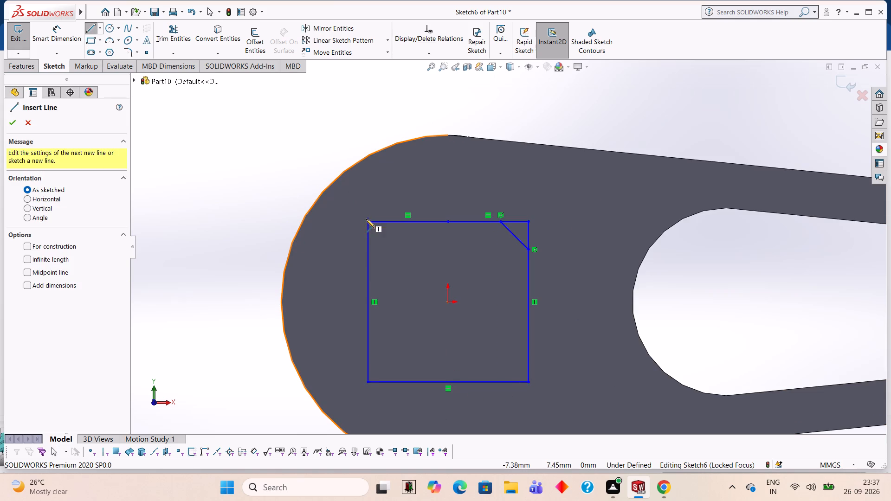
left_click(366, 221)
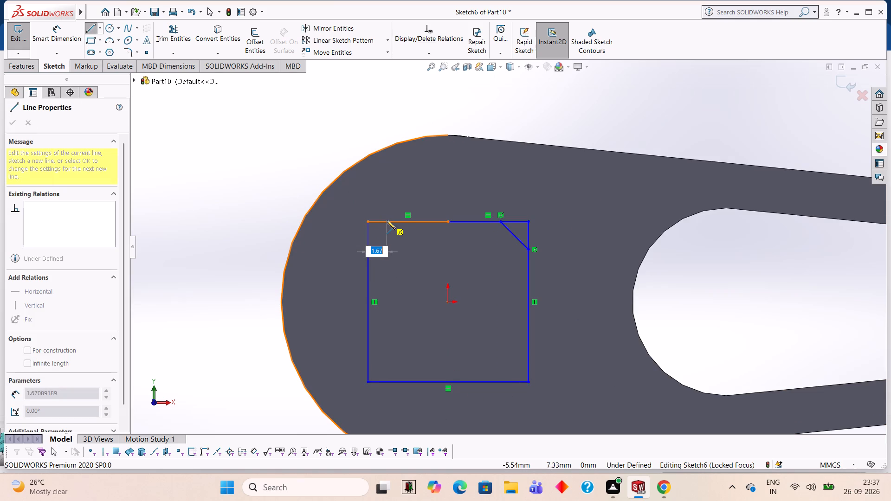
type("2.50")
key("Return")
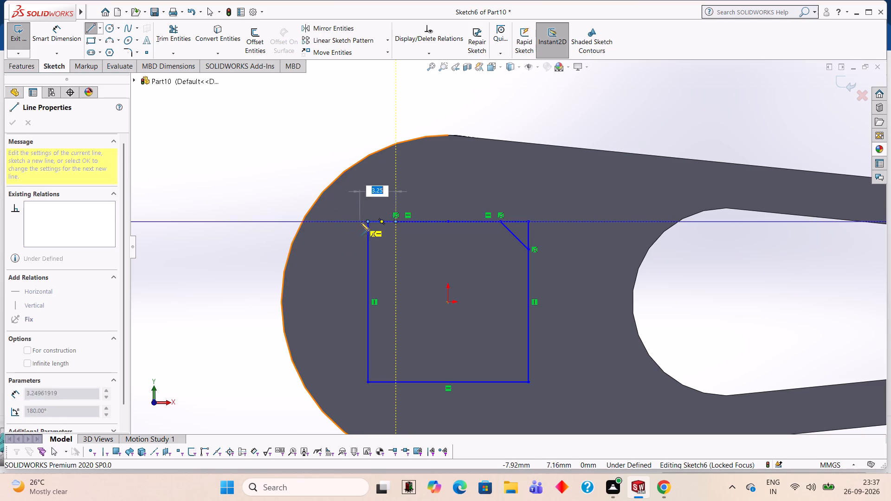
key("Escape")
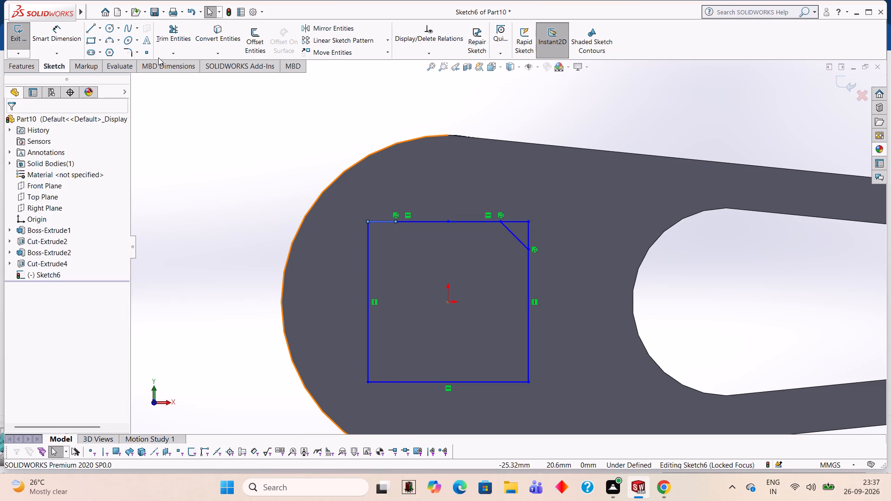
left_click(88, 27)
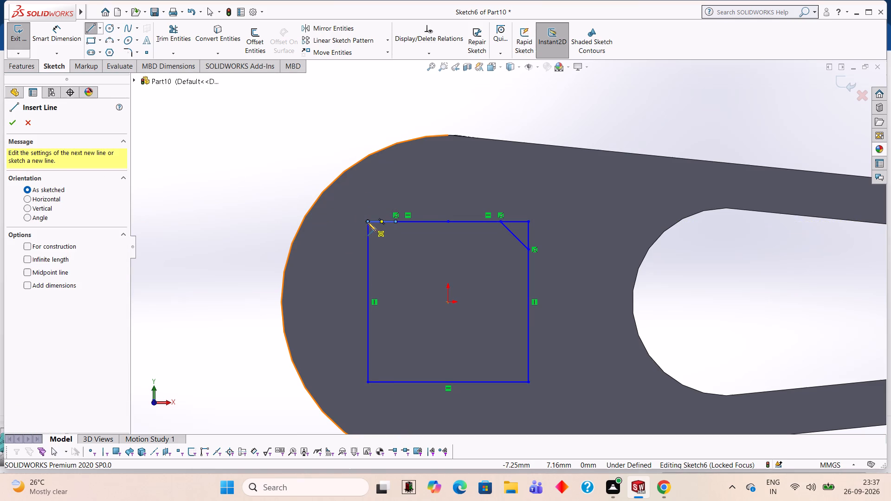
left_click(367, 220)
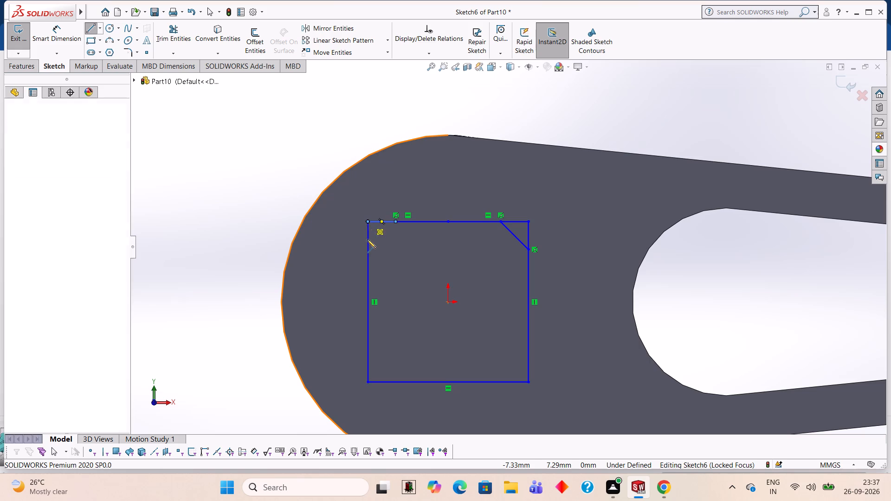
type("2.50")
key("Return")
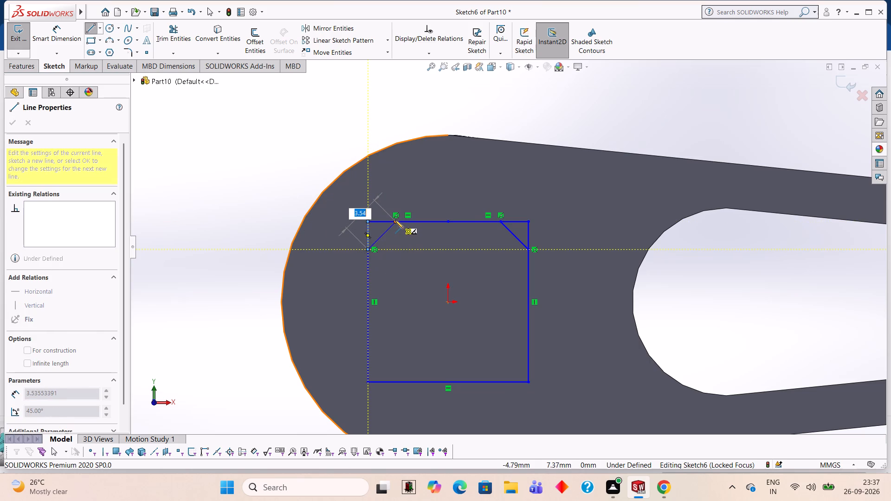
left_click(395, 220)
key("Escape")
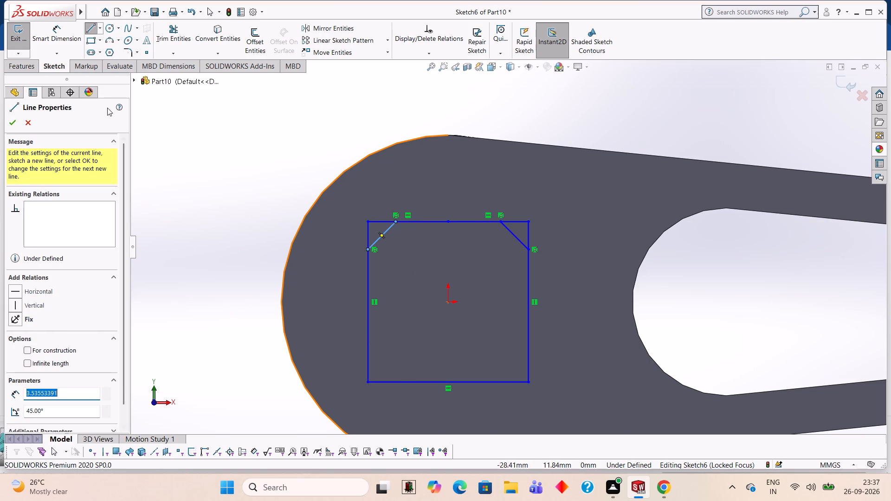
Sketch 2.50 mm lines along both edges from the square's lower slot-side corner and join their ends with a diagonal.
left_click(529, 382)
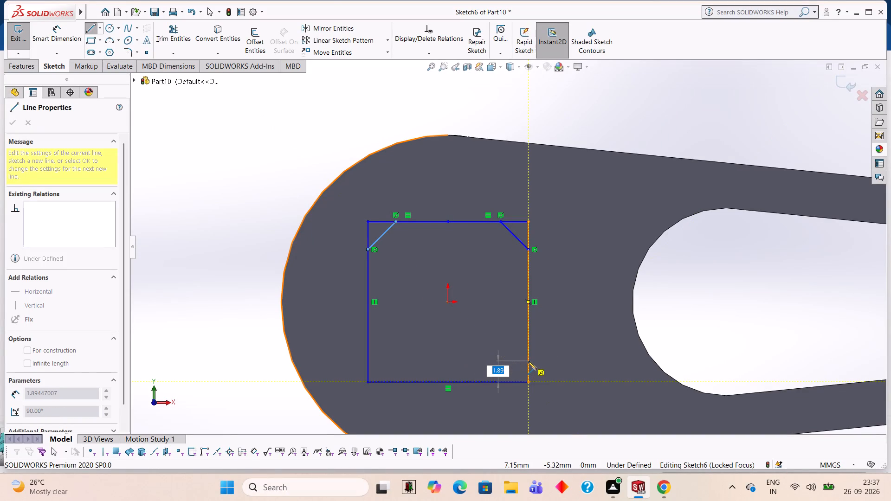
type("2.50")
key("Return")
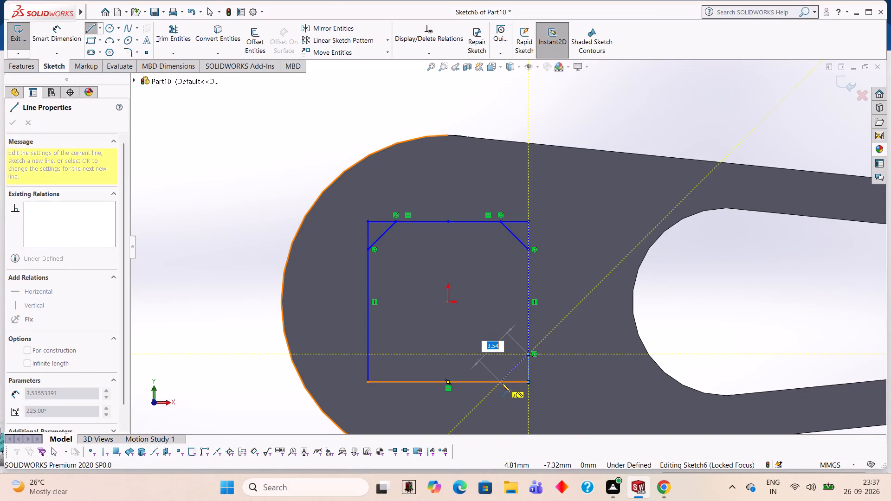
key("Escape")
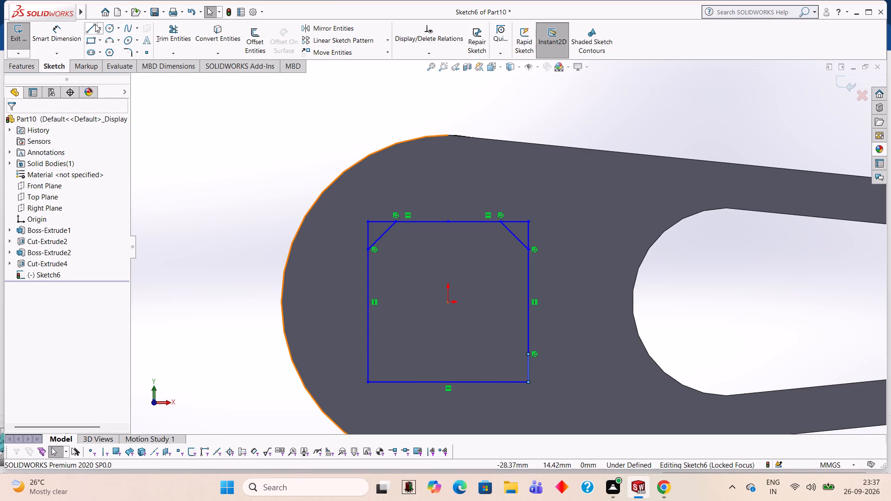
left_click(95, 24)
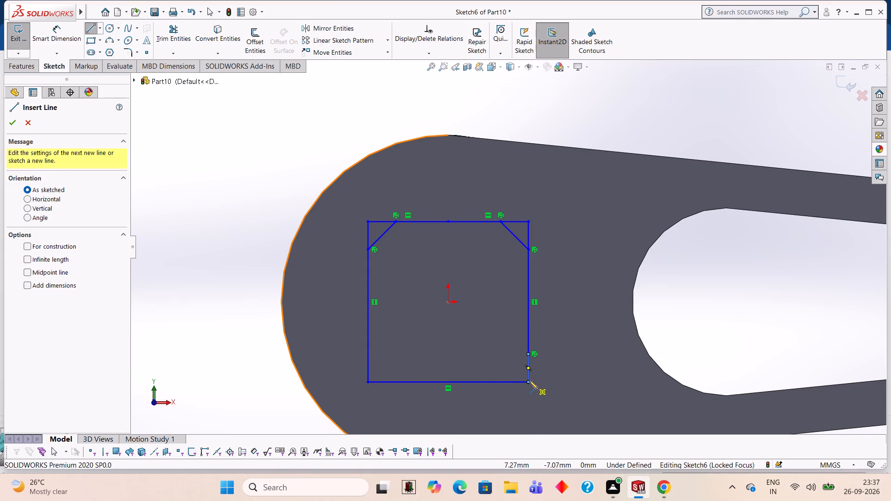
left_click(529, 381)
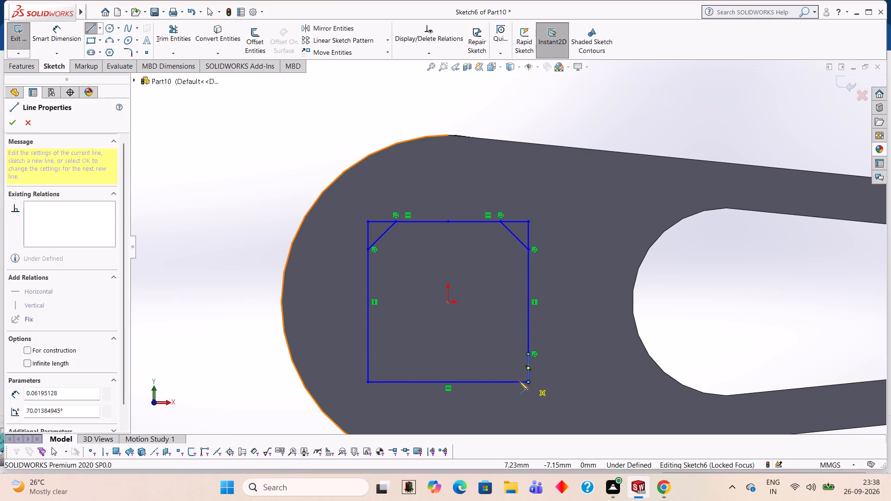
type("2.50")
key("Return")
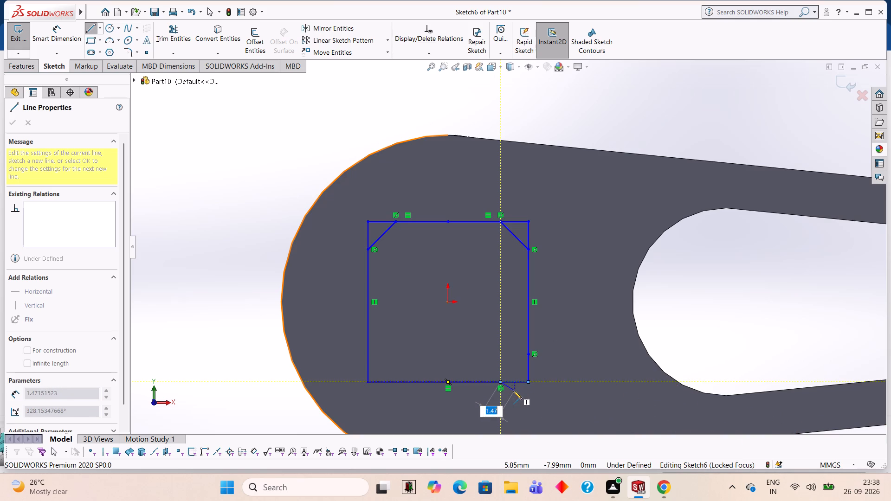
key("Escape")
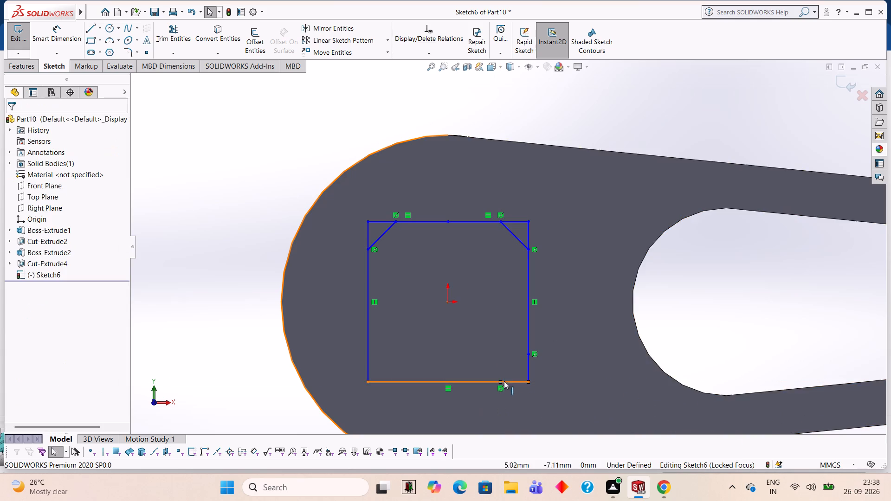
left_click(90, 28)
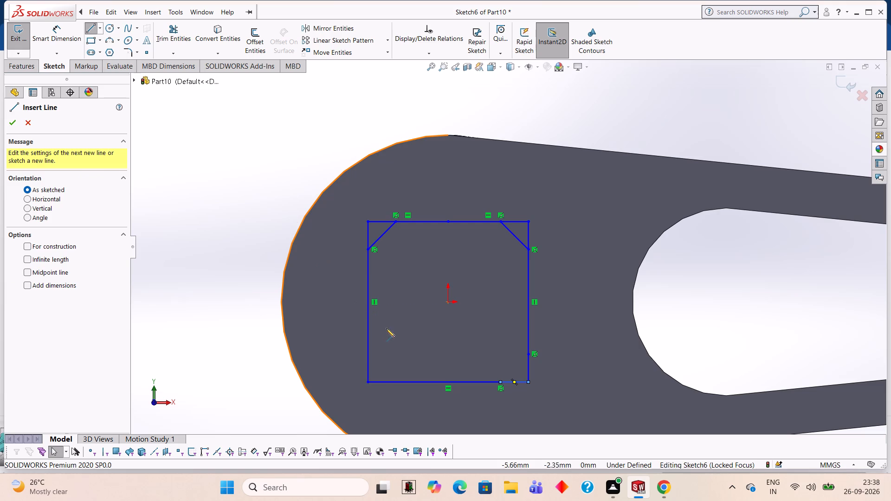
left_click(500, 382)
left_click(529, 353)
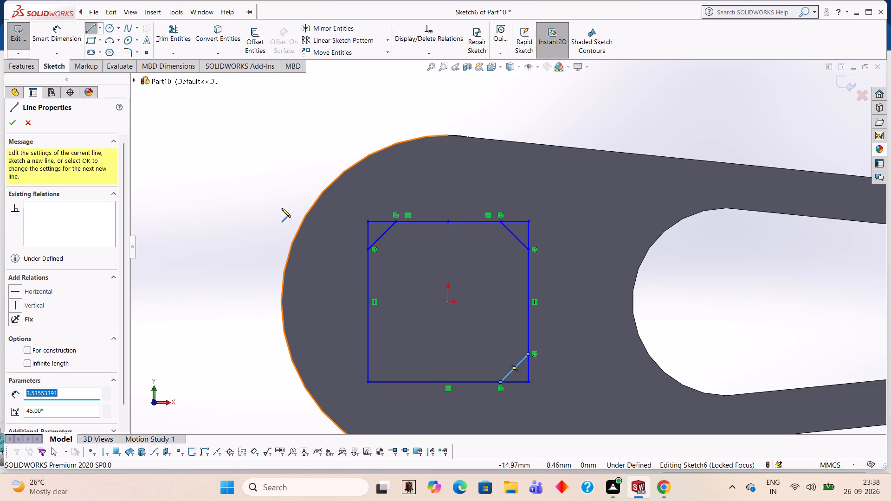
Sketch 2.50 mm lines along both edges from the square's lower corner farthest from the slot and join their ends with a diagonal.
left_click(367, 382)
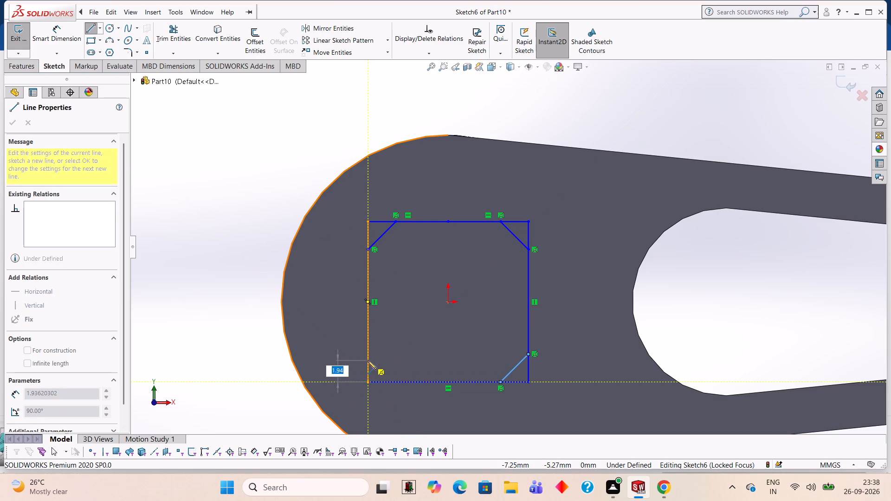
type("2.50")
key("Return")
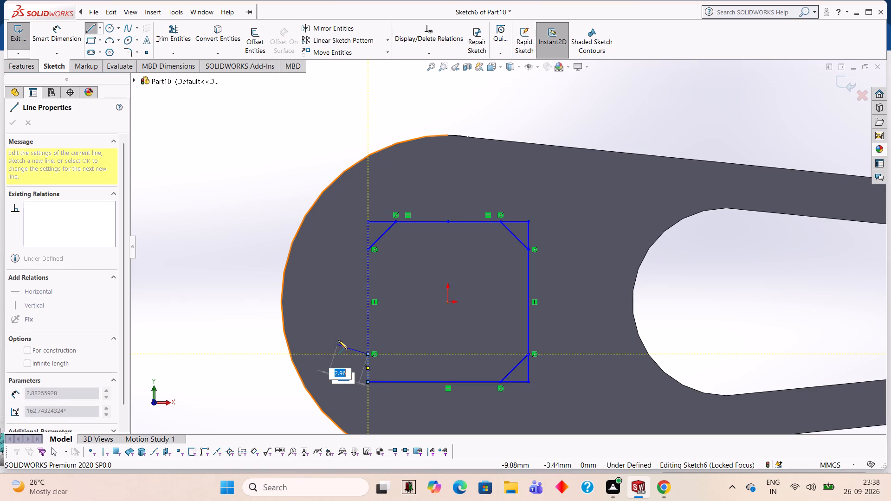
key("Escape")
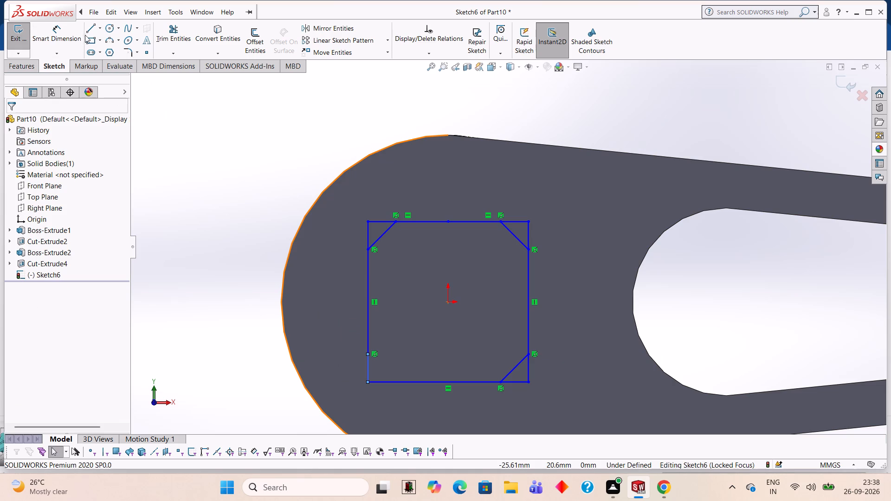
left_click(90, 33)
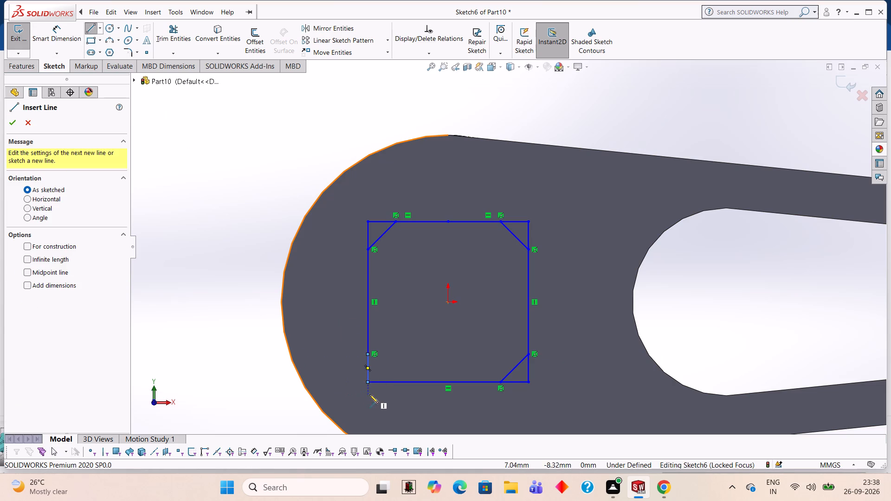
left_click(367, 381)
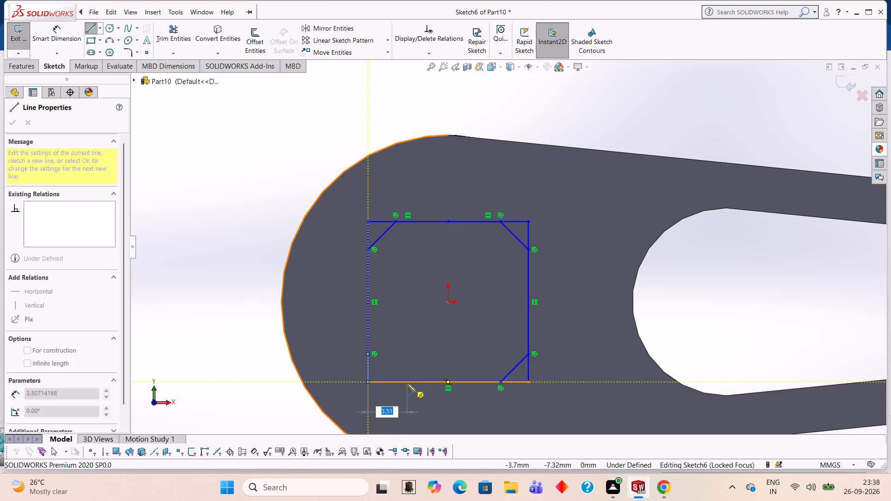
type("2.5")
key("0")
key("Return")
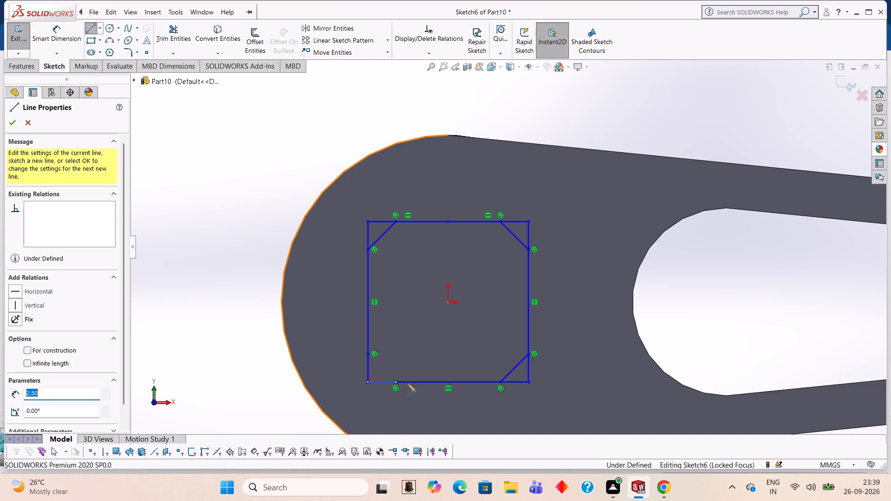
left_click(367, 353)
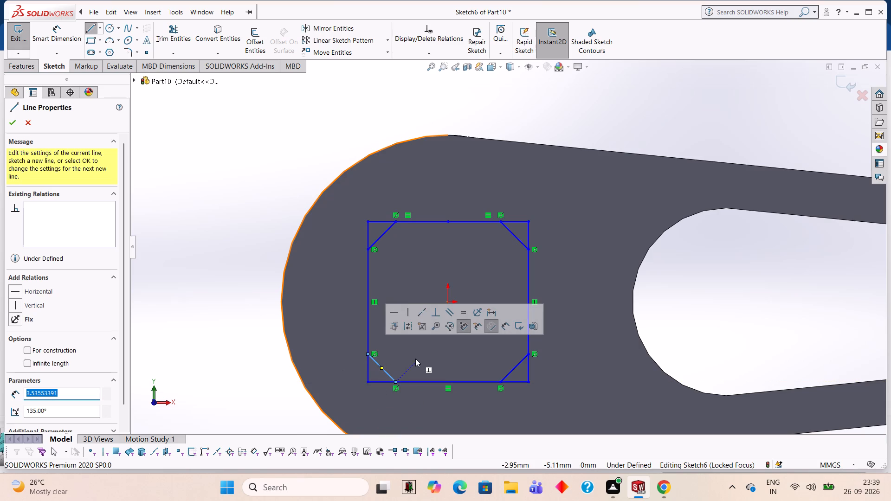
key("Escape")
Trim away the edge segments outside the diagonals at the square's two upper corners.
left_click(191, 37)
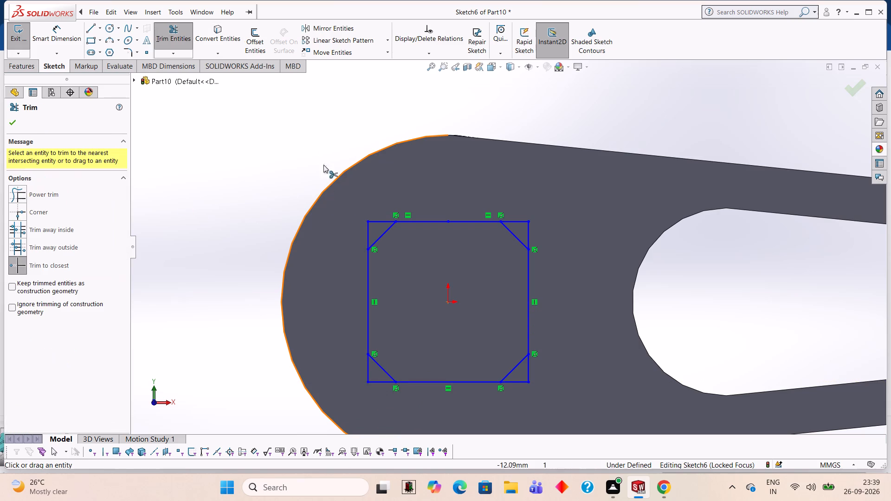
left_click(381, 222)
left_click(368, 232)
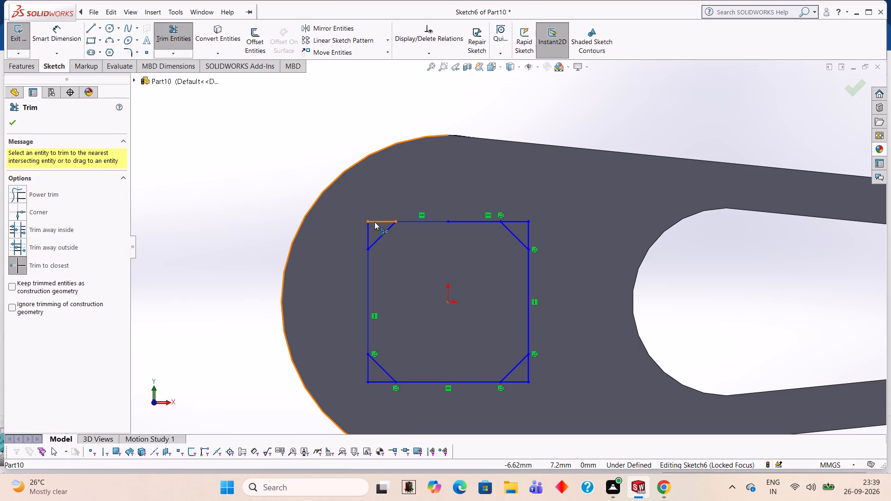
left_click(375, 222)
left_click(365, 227)
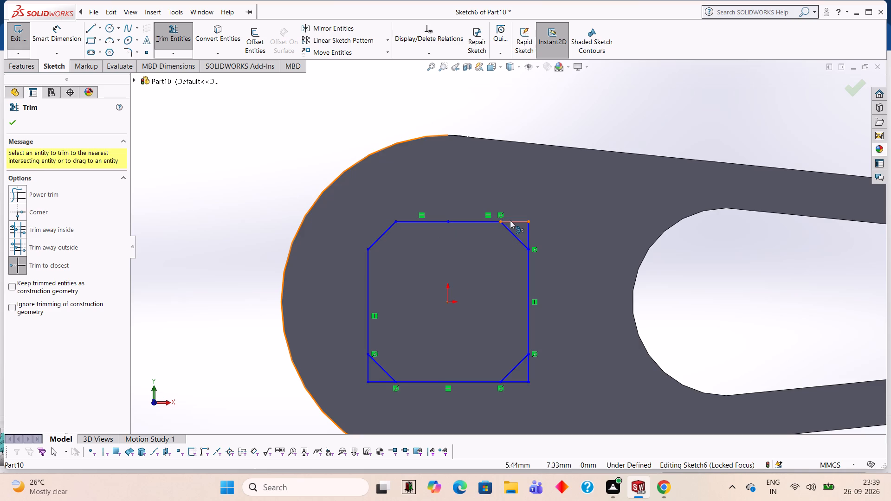
left_click(512, 220)
left_click(528, 229)
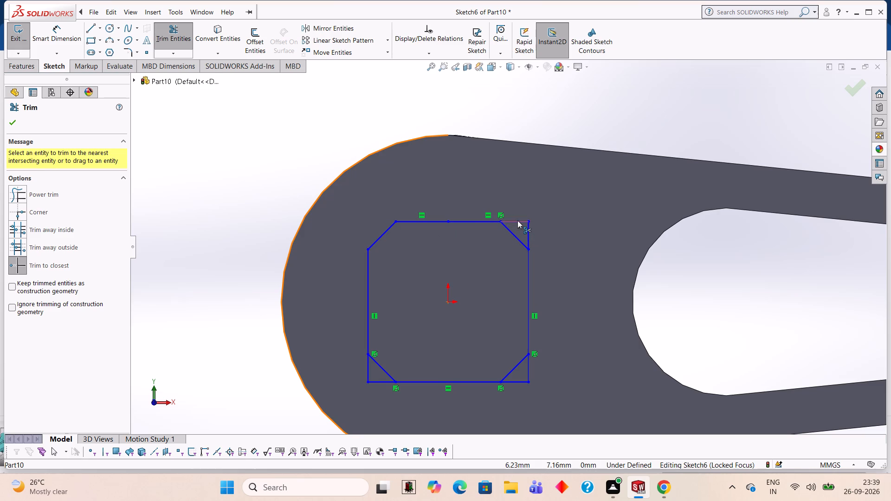
left_click(517, 220)
left_click(527, 236)
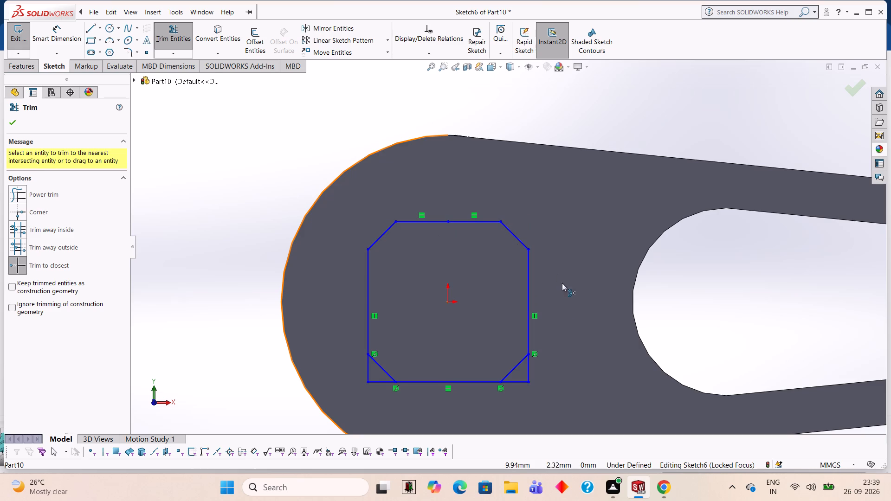
Trim away the edge segments outside the diagonals at the square's two lower corners.
left_click(528, 367)
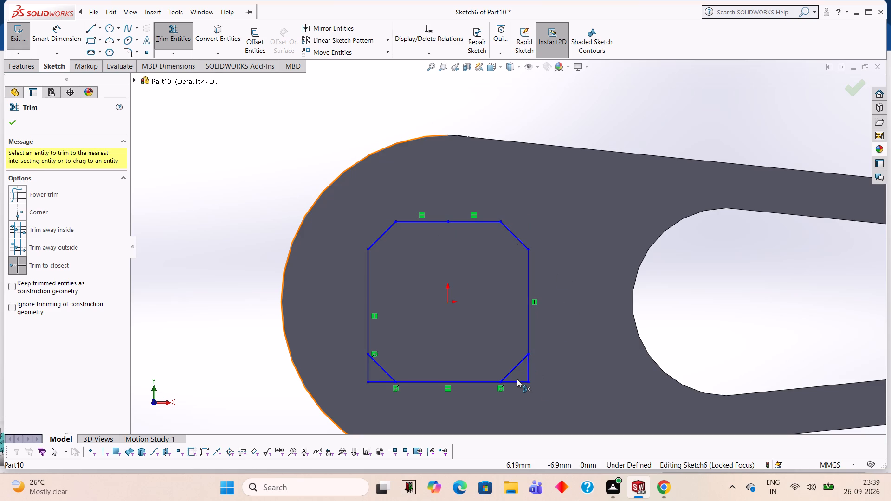
left_click(517, 379)
left_click(518, 379)
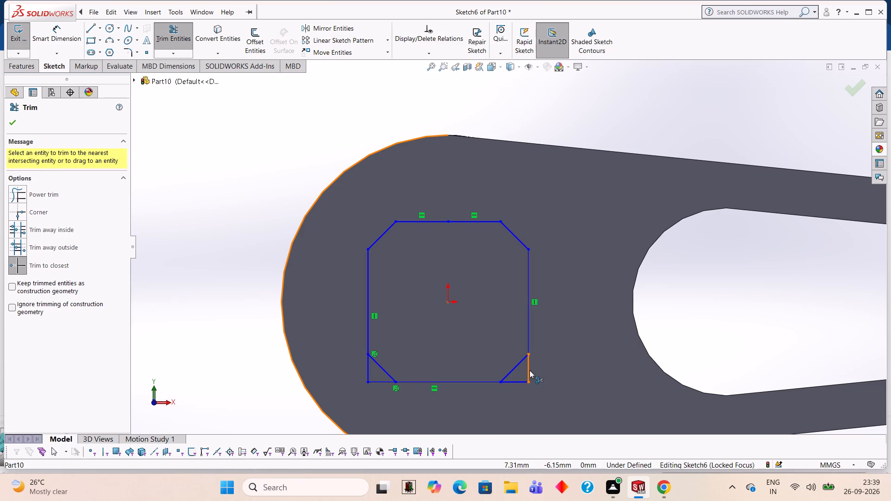
left_click(529, 370)
left_click(520, 379)
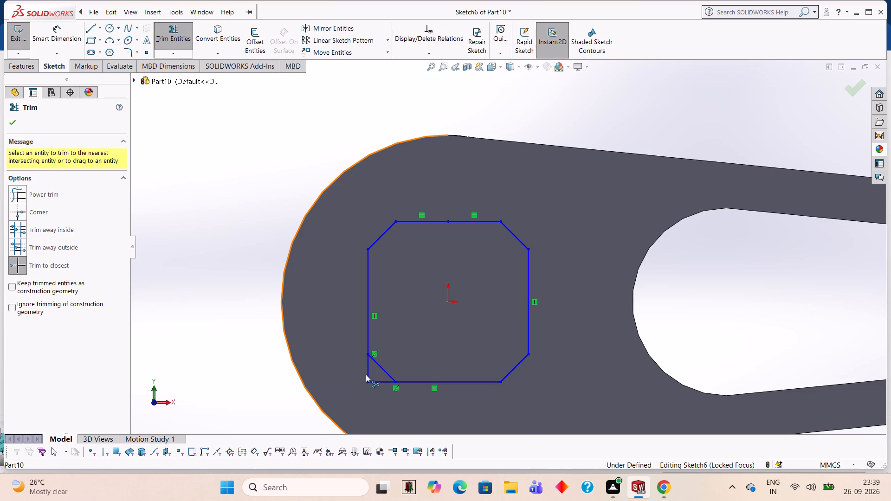
left_click(366, 367)
left_click(366, 367)
left_click(379, 379)
left_click(379, 379)
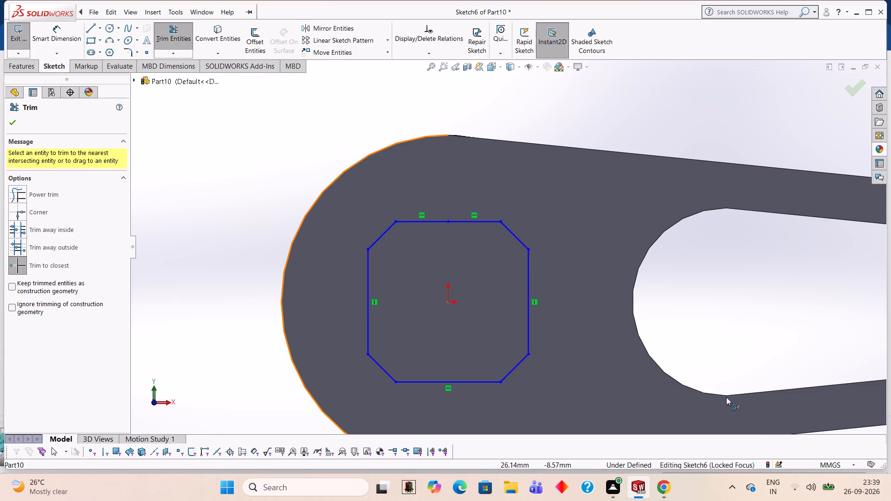
Extrude-cut the square profile with cut corners as a blind 8 mm pocket into the link's large end.
middle_click_drag(711, 297, 704, 211)
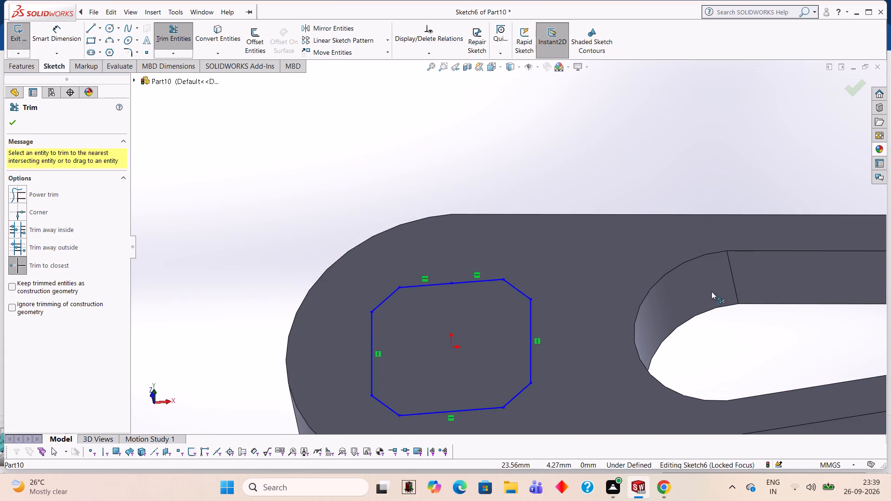
scroll(711, 293, "up", 2)
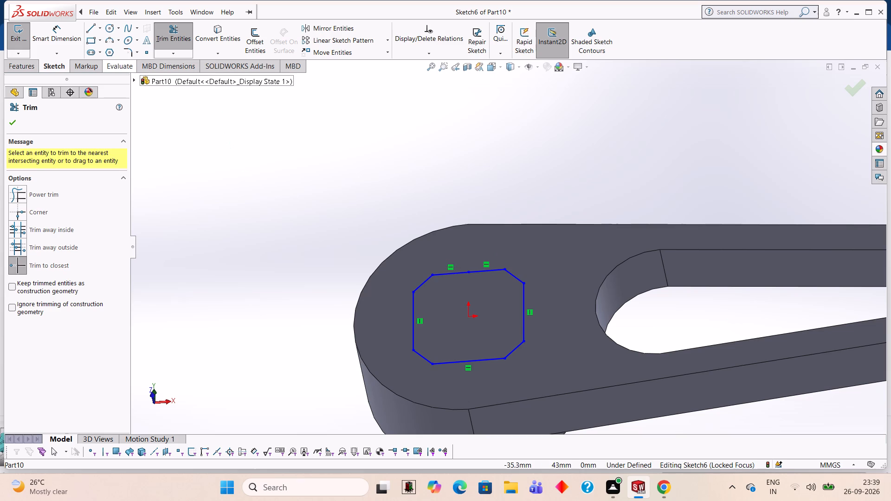
left_click(36, 71)
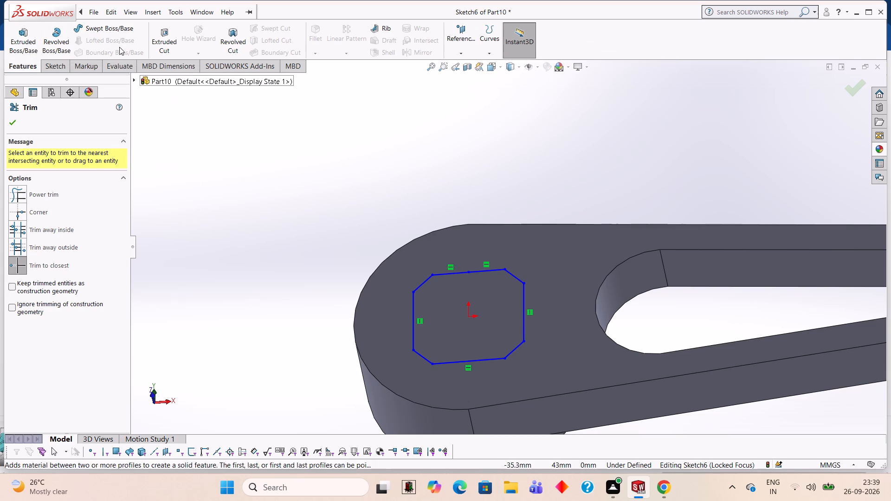
left_click(173, 39)
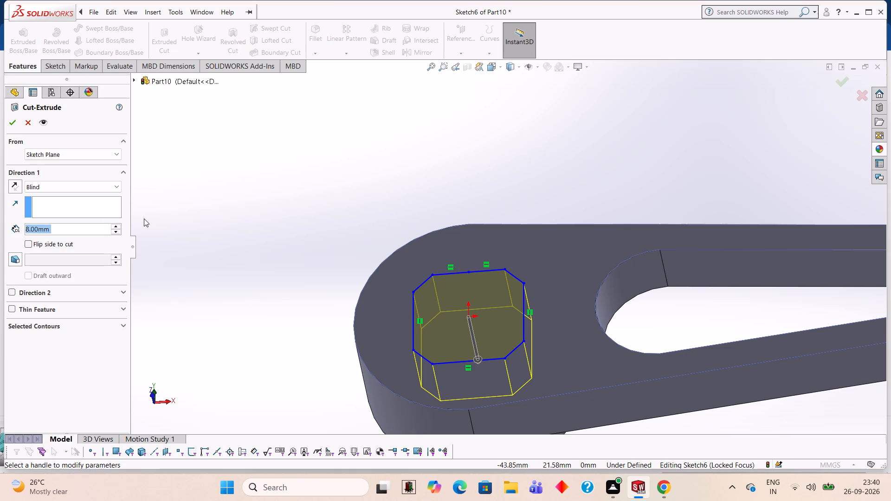
middle_click_drag(475, 283, 475, 225)
scroll(475, 283, "up", 1)
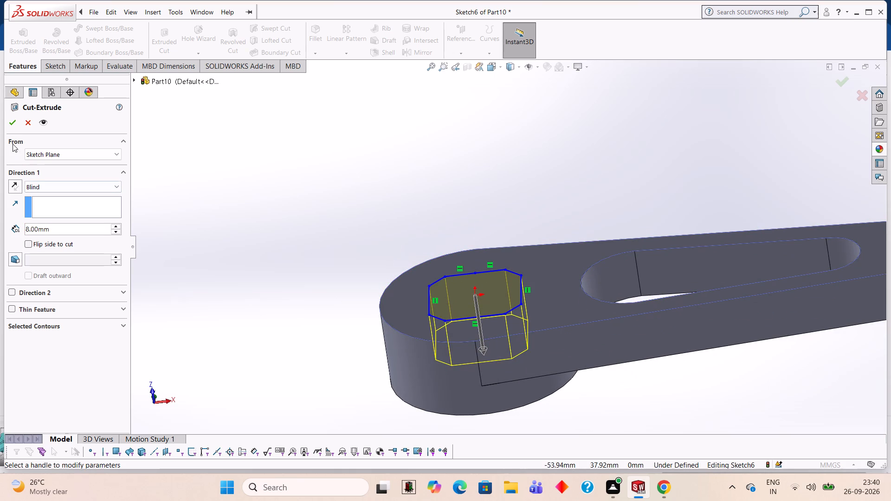
left_click(13, 124)
Examine the whole link from several angles, checking the new pocket, slot, boss and small-end hole.
left_click(266, 263)
middle_click_drag(266, 263, 266, 290)
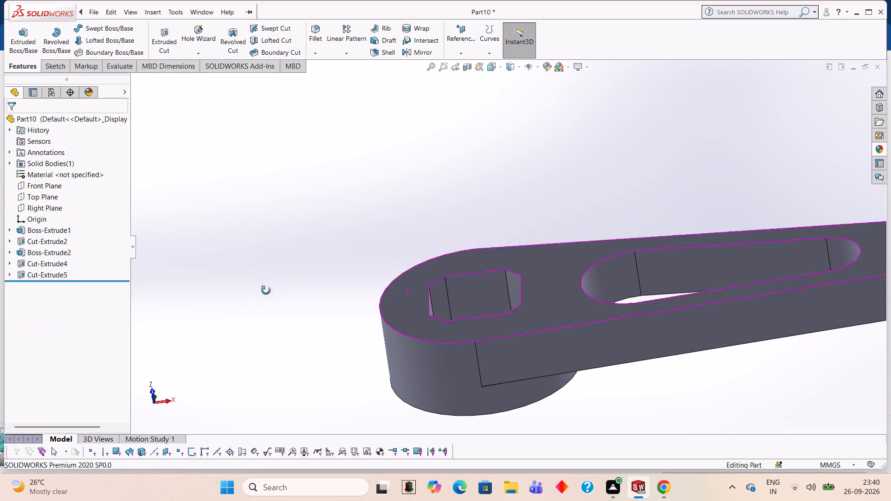
middle_click_drag(266, 290, 269, 306)
scroll(269, 304, "up", 2)
scroll(665, 233, "up", 1)
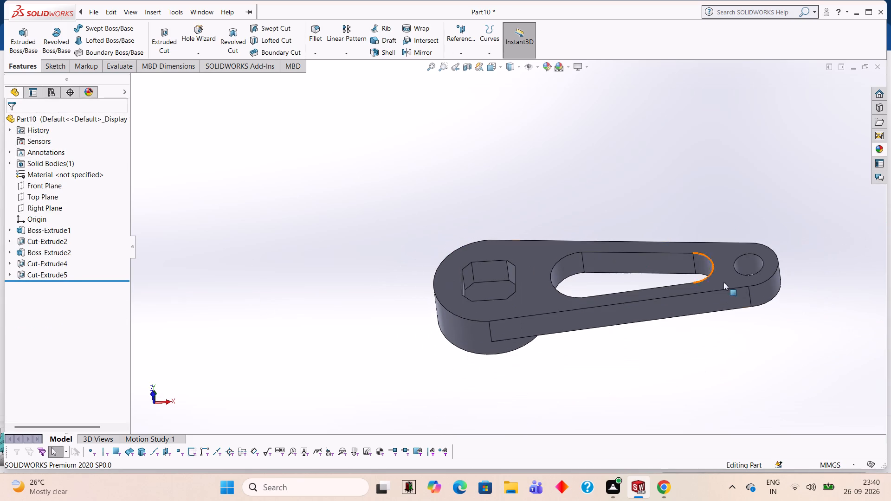
middle_click_drag(746, 348, 755, 320)
scroll(743, 338, "down", 1)
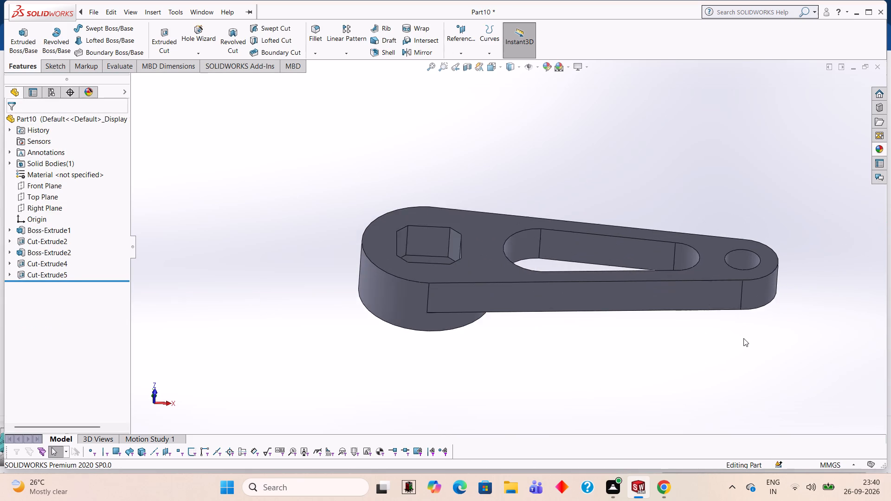
scroll(743, 338, "up", 1)
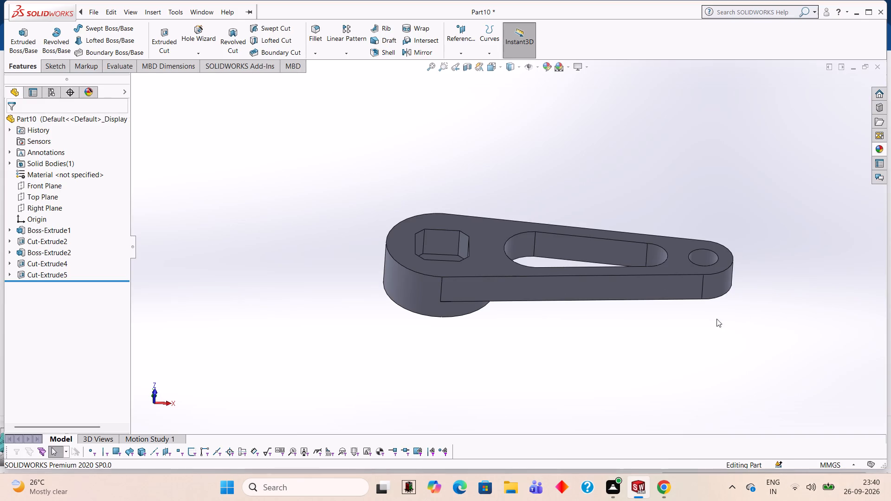
Apply the Red LED appearance to the link's whole solid body.
left_click(874, 148)
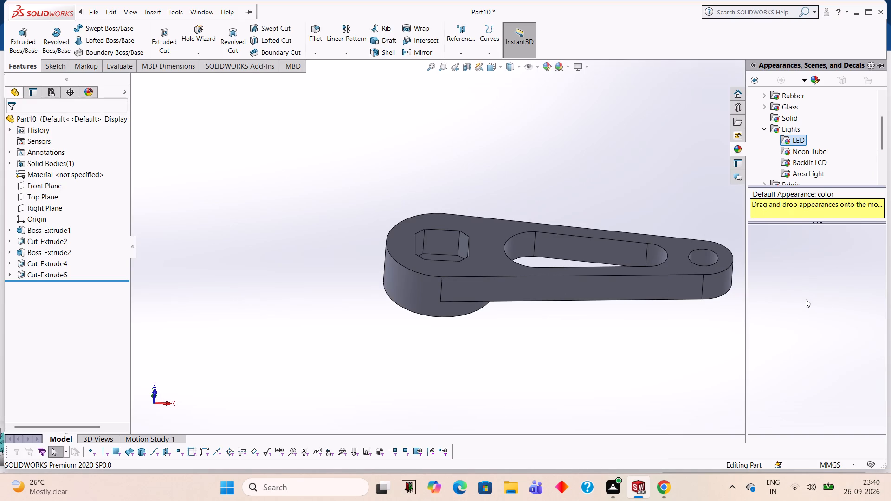
left_click_drag(785, 257, 481, 249)
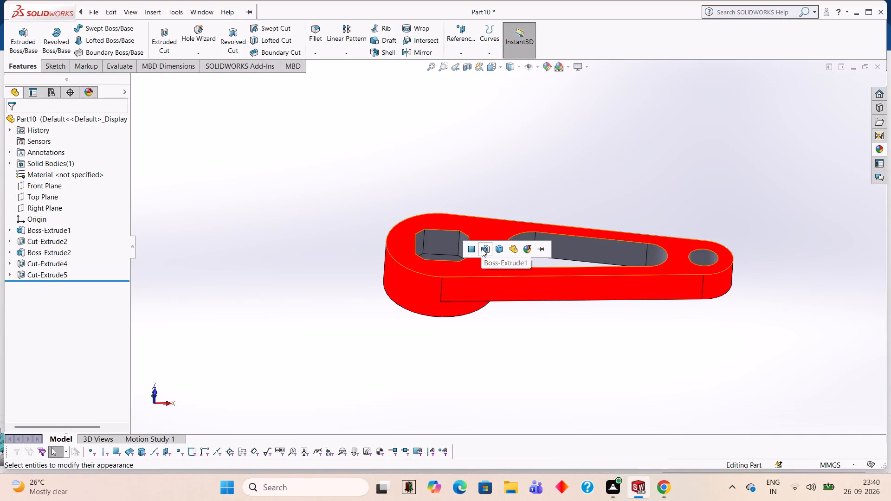
left_click(500, 248)
Apply the Yellow LED appearance to the whole square pocket feature in the large end.
middle_click_drag(659, 173, 661, 246)
scroll(411, 260, "down", 2)
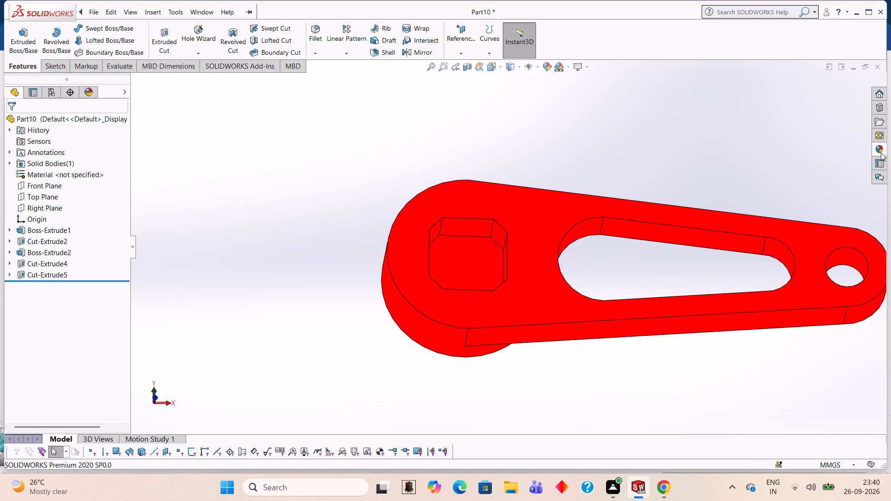
left_click(880, 150)
left_click_drag(782, 394, 451, 244)
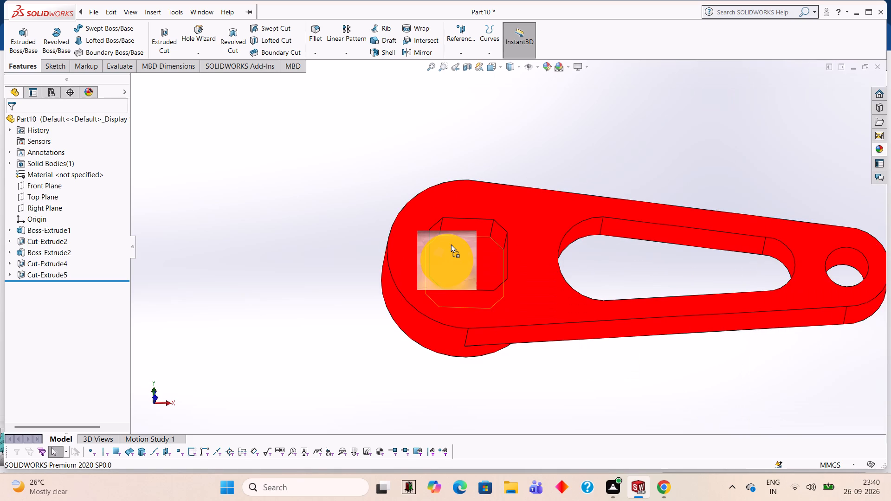
left_click_drag(451, 244, 463, 243)
left_click(463, 243)
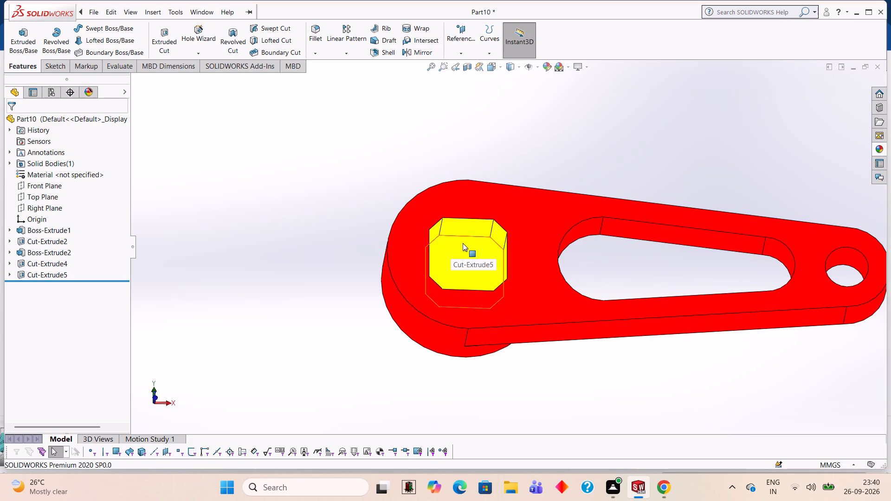
Apply the Yellow LED appearance to the small-end hole feature.
scroll(854, 267, "down", 3)
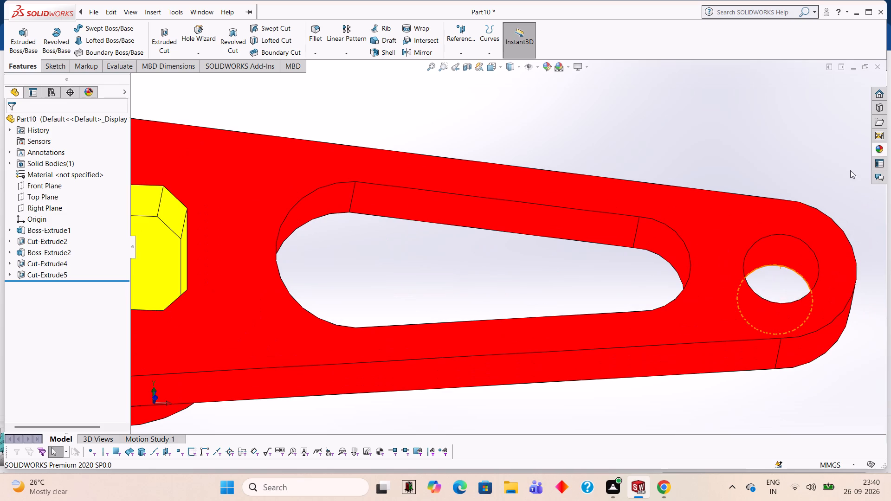
left_click(883, 149)
left_click_drag(793, 397, 765, 354)
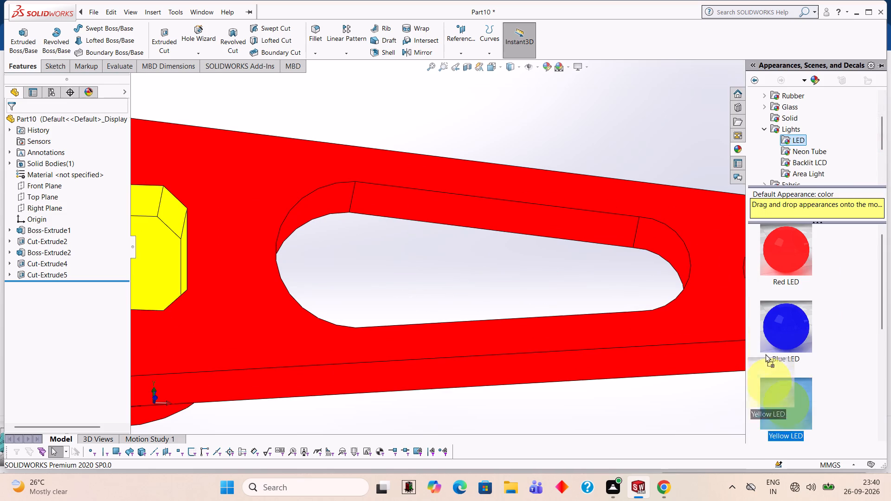
left_click_drag(765, 354, 787, 239)
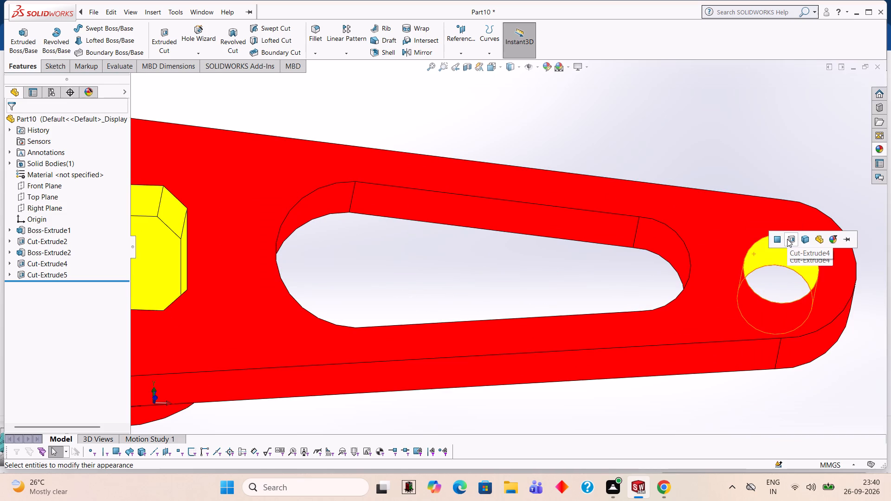
left_click(787, 239)
Apply the Blue LED appearance to all inner walls of the tapered slot as one feature.
left_click(884, 148)
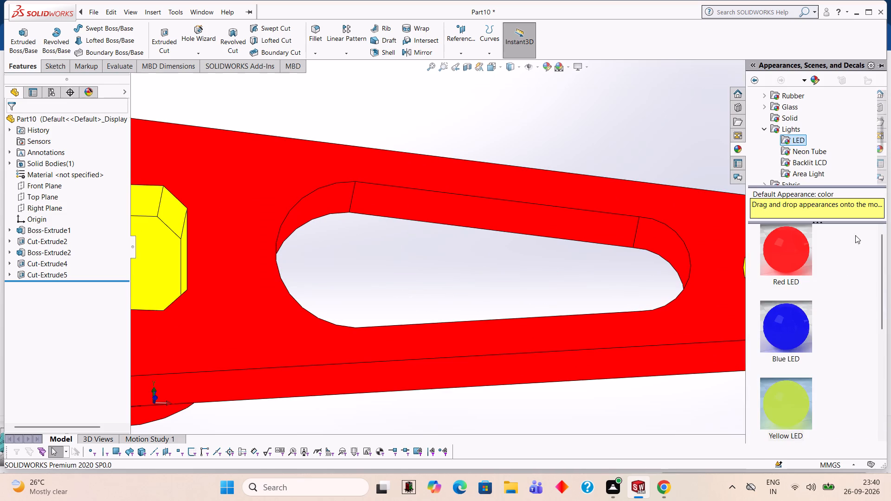
left_click_drag(793, 328, 595, 229)
left_click(595, 229)
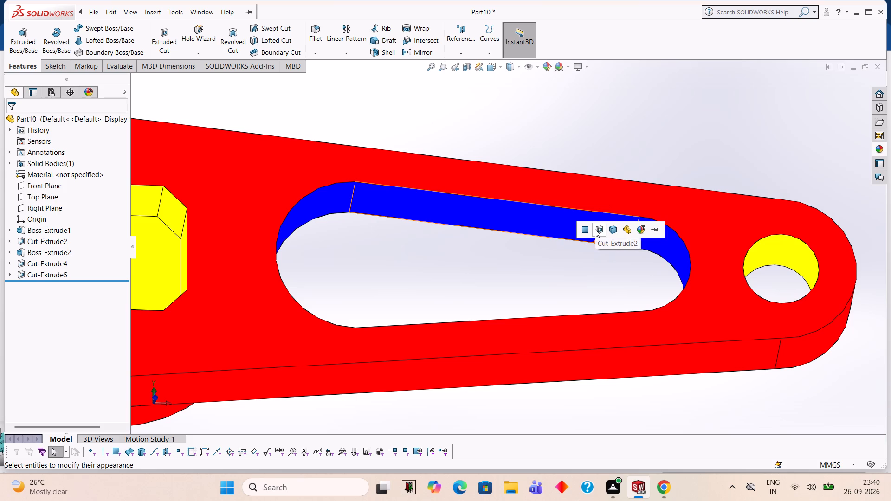
Apply the Green LED appearance only to the curved outer side face of the large end and boss.
scroll(595, 229, "up", 3)
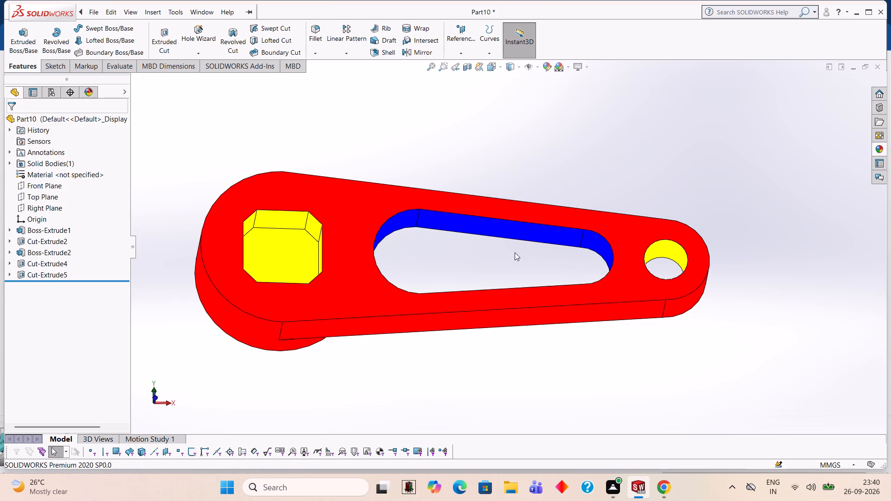
middle_click_drag(527, 195, 510, 206)
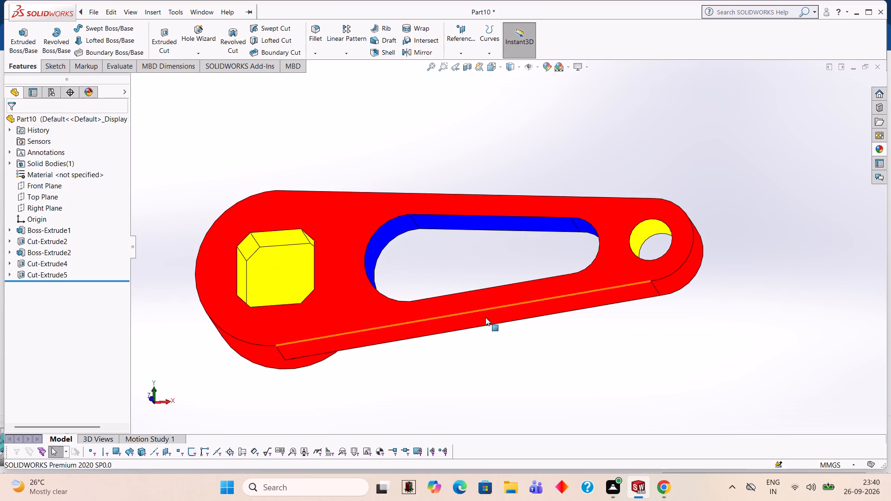
middle_click_drag(490, 333, 501, 182)
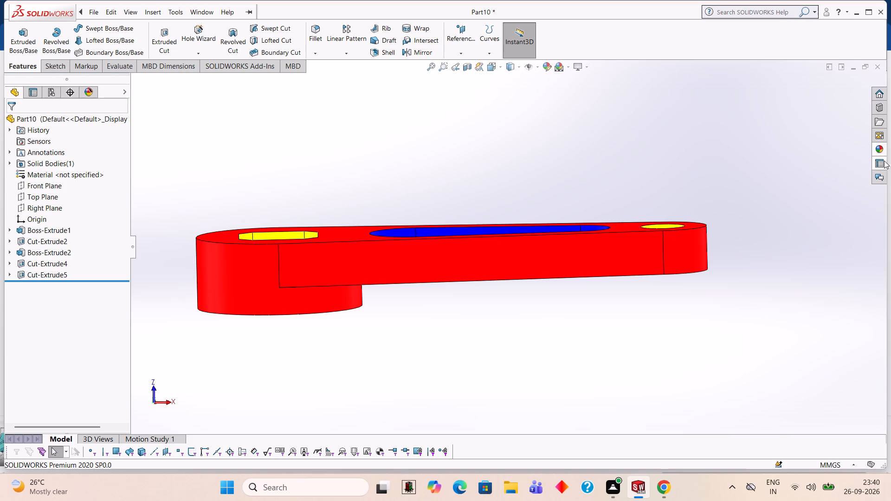
left_click(882, 150)
scroll(751, 387, "down", 2)
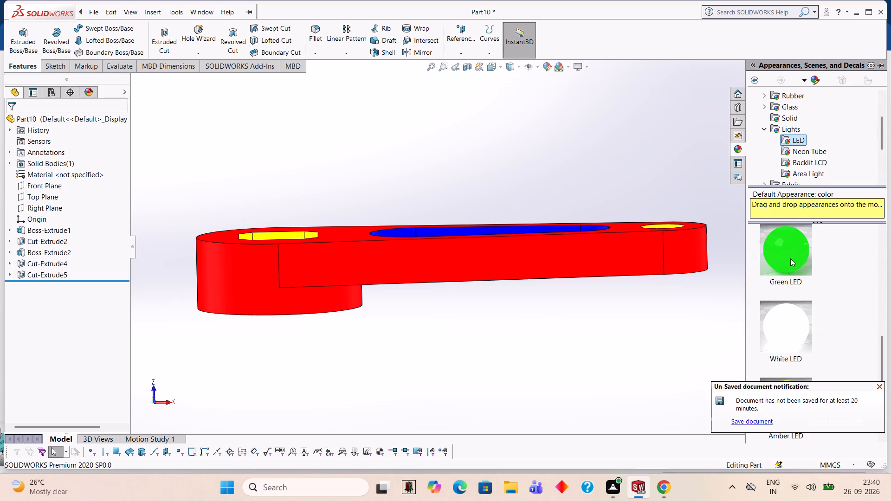
left_click_drag(791, 258, 251, 282)
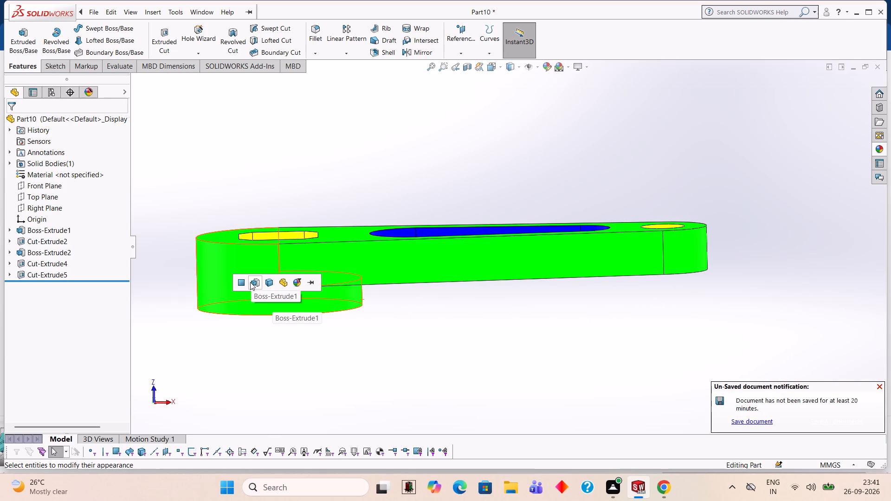
left_click(244, 280)
Apply the Green LED appearance only to the rounded outer side face at the link's small end.
middle_click_drag(392, 325, 413, 374)
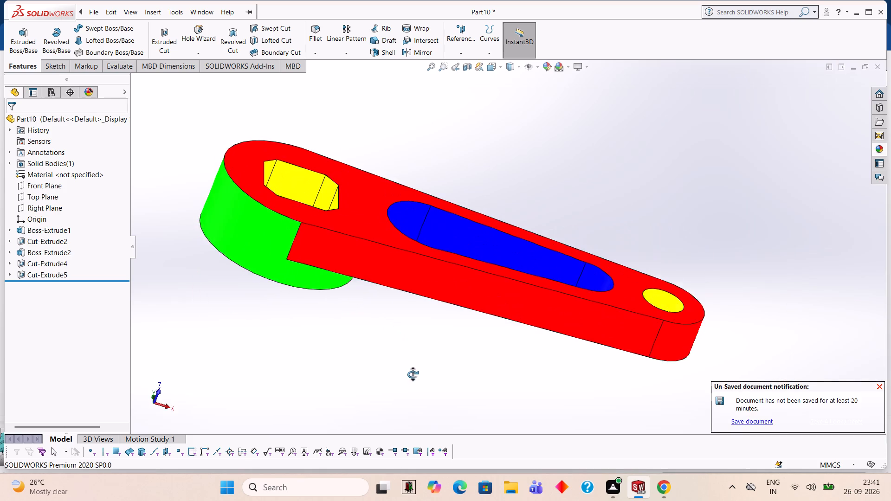
middle_click_drag(413, 374, 421, 398)
scroll(456, 350, "up", 1)
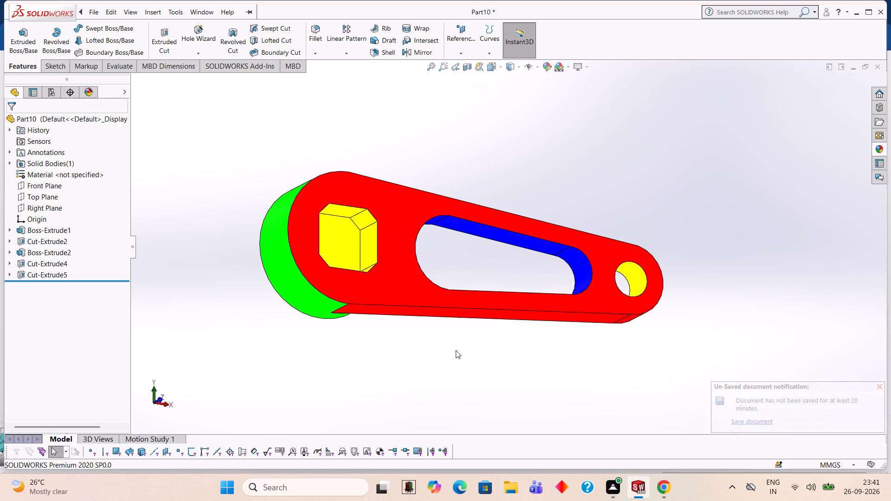
middle_click_drag(451, 350, 444, 350)
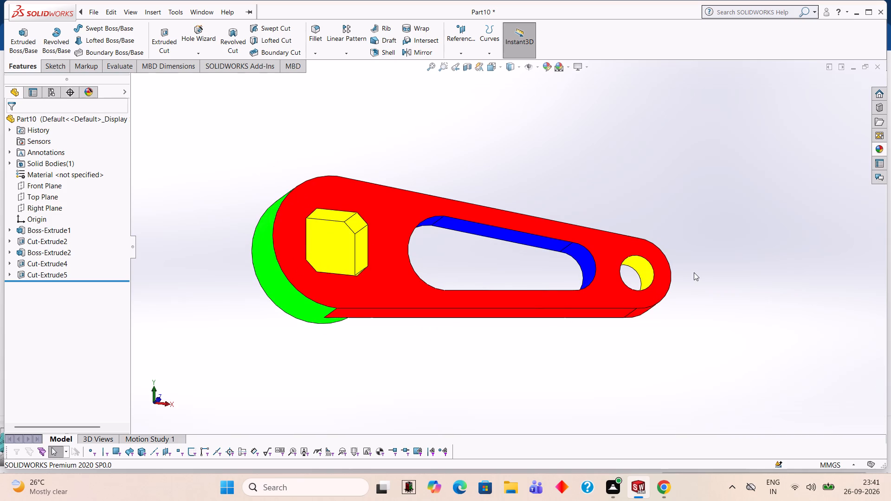
middle_click_drag(692, 280, 618, 308)
left_click(883, 153)
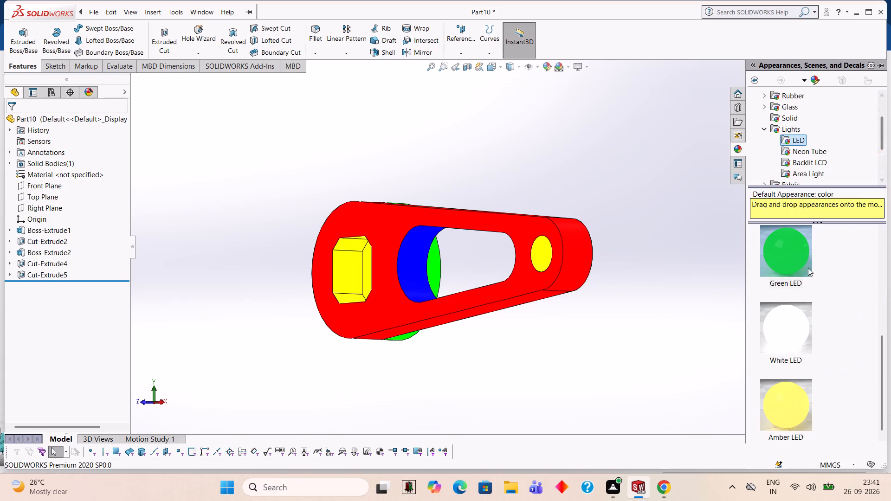
left_click_drag(768, 253, 567, 263)
left_click(567, 263)
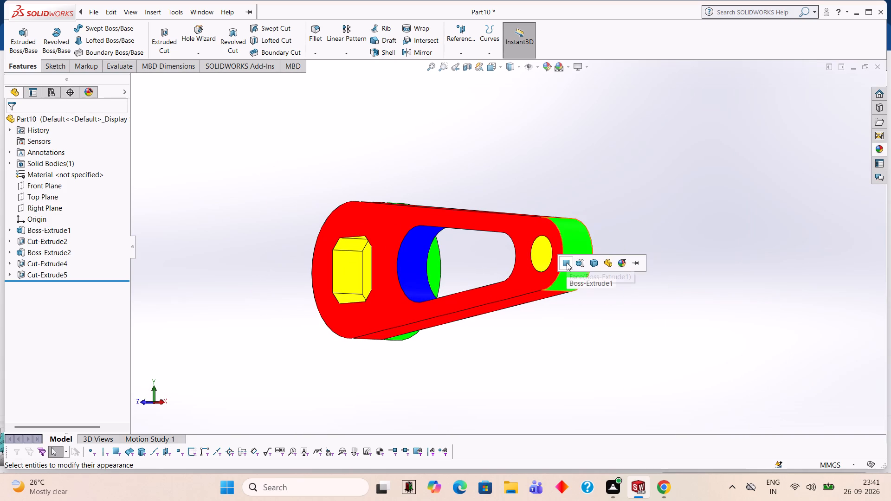
Examine the coloured link from the front, back and above, checking which faces carry each appearance.
scroll(605, 263, "up", 2)
middle_click_drag(609, 265, 703, 152)
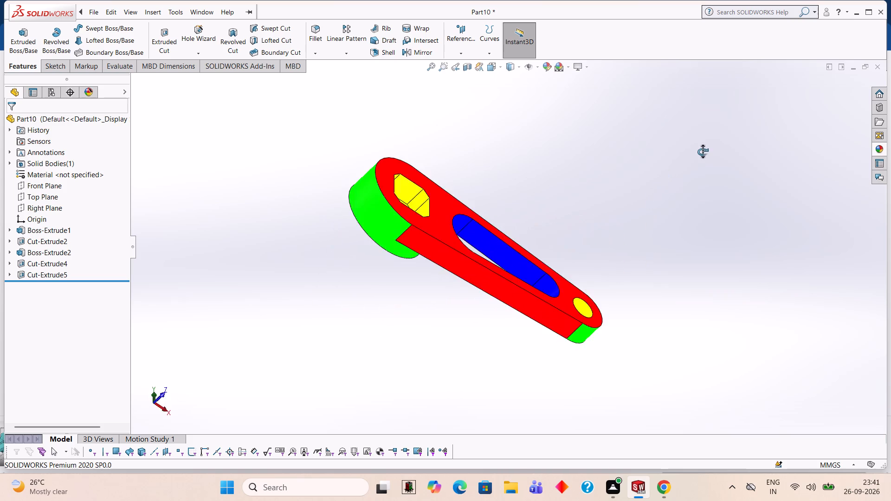
middle_click_drag(703, 152, 542, 320)
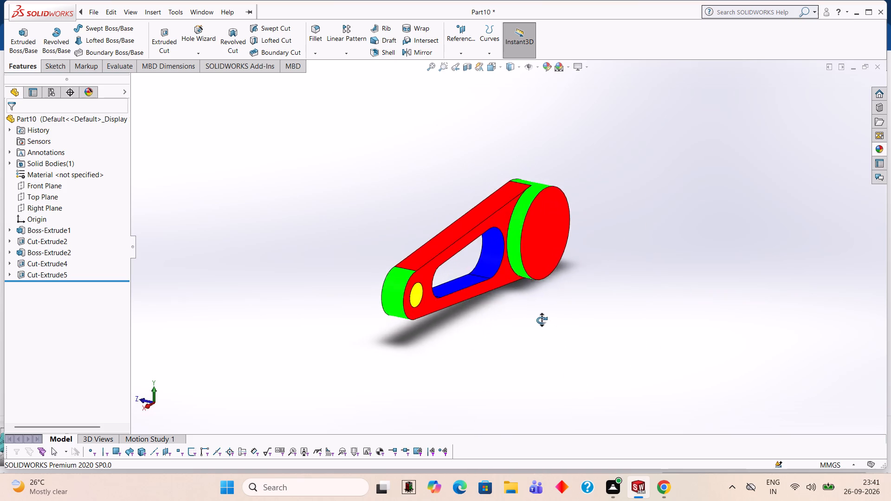
middle_click_drag(542, 320, 668, 222)
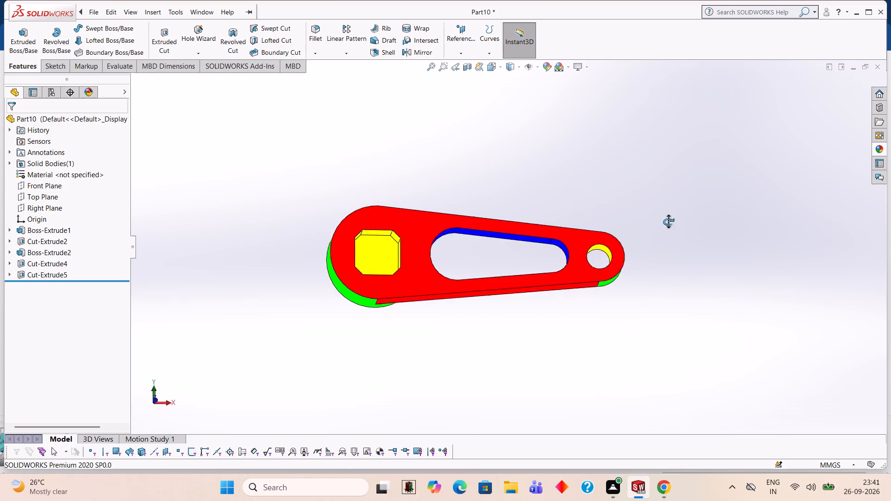
middle_click_drag(668, 222, 678, 170)
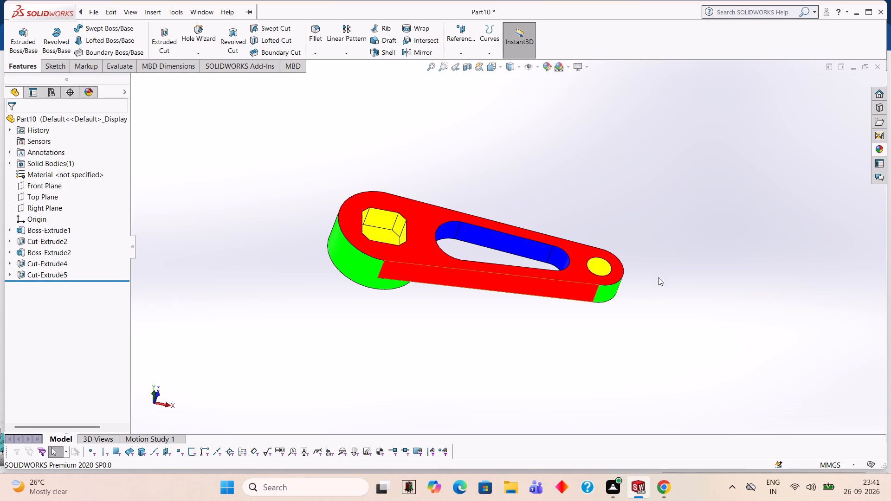
middle_click_drag(665, 220, 659, 255)
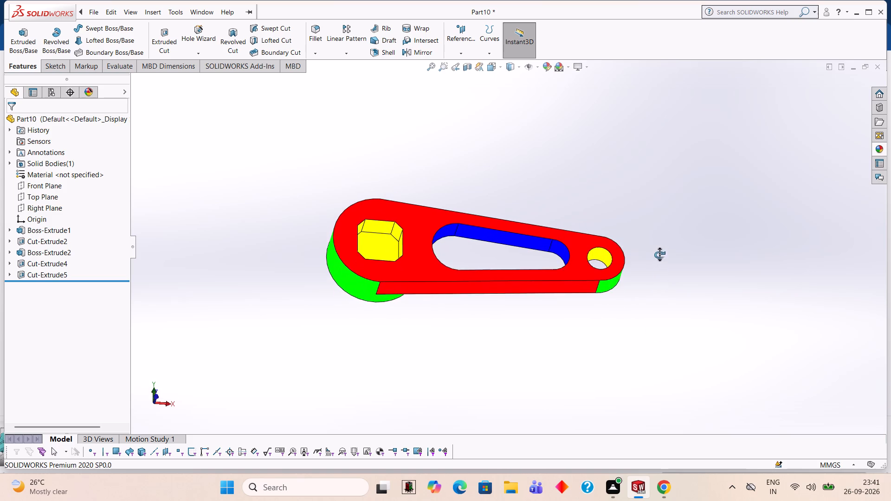
middle_click_drag(659, 255, 663, 233)
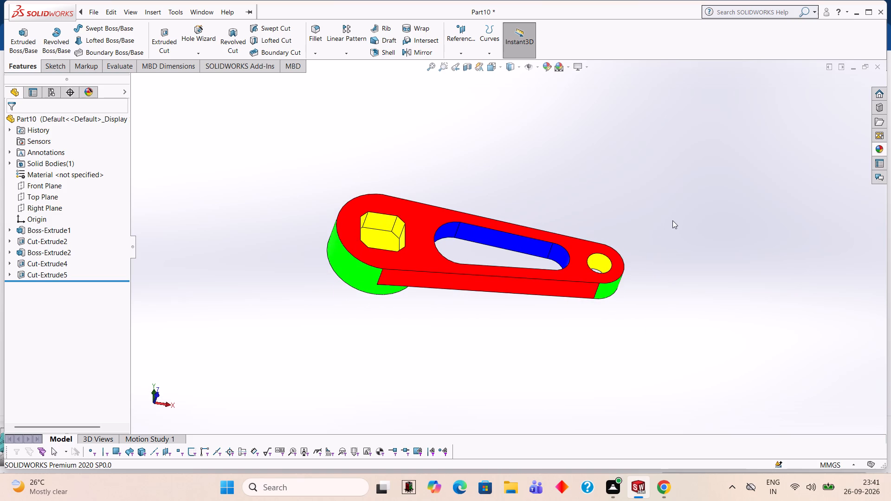
Apply the Green LED appearance to the boss's flat circular end face on the back of the link.
middle_click_drag(675, 227, 762, 316)
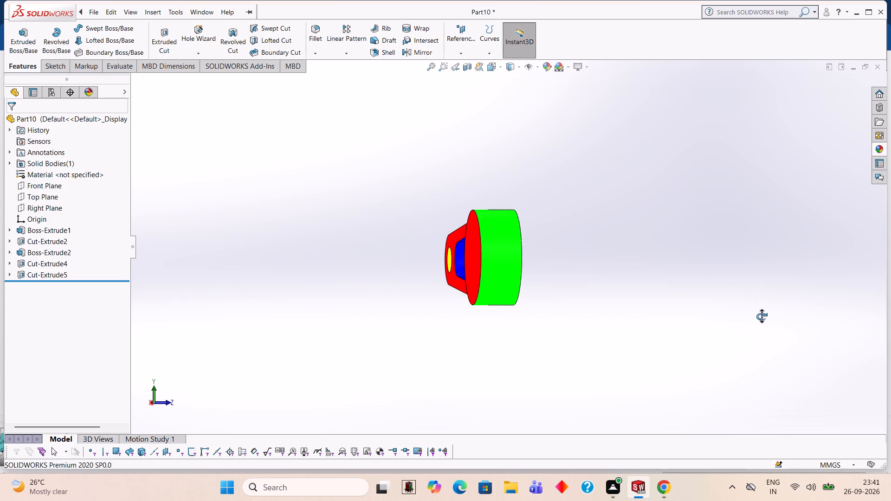
middle_click_drag(762, 316, 808, 299)
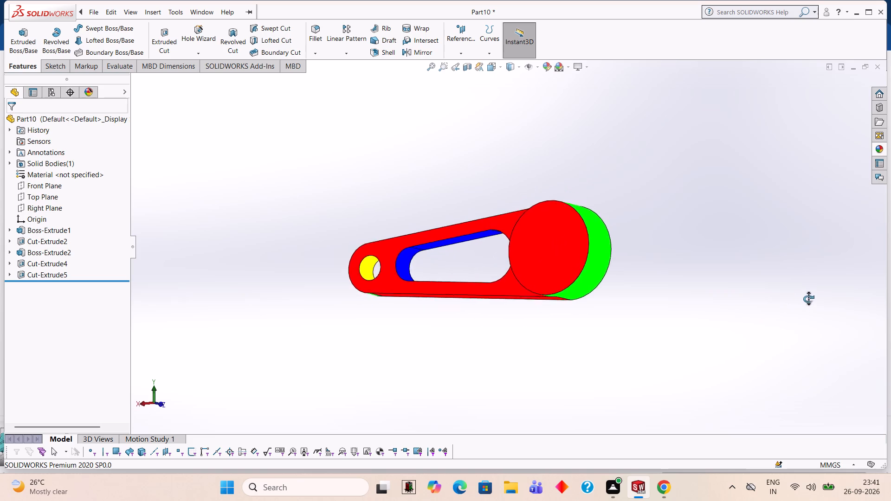
middle_click_drag(808, 299, 870, 334)
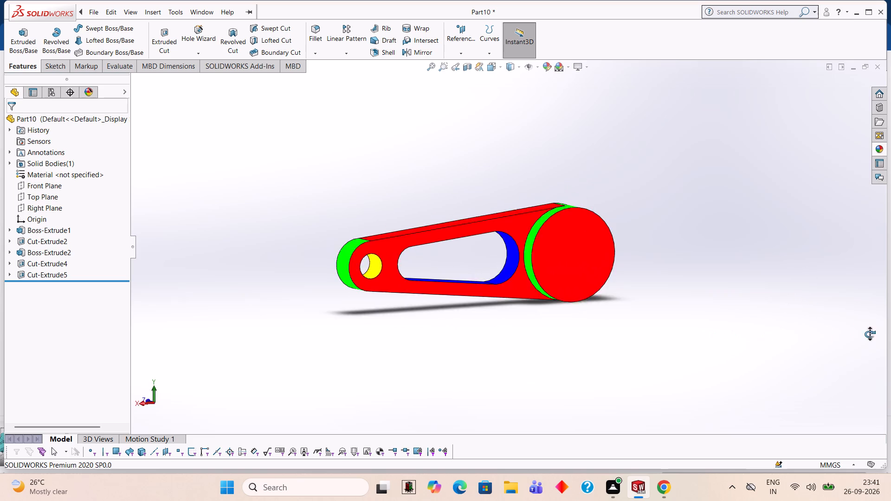
middle_click_drag(870, 334, 842, 321)
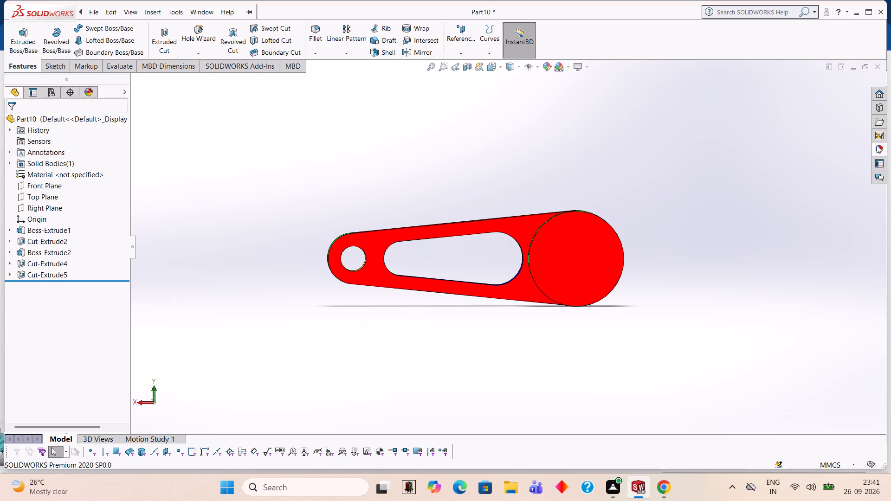
left_click(878, 147)
left_click_drag(789, 260, 580, 263)
left_click(580, 263)
Examine the finished coloured link from several angles, checking the boss, pocket, slot, hole and rounded ends.
middle_click_drag(686, 216, 634, 246)
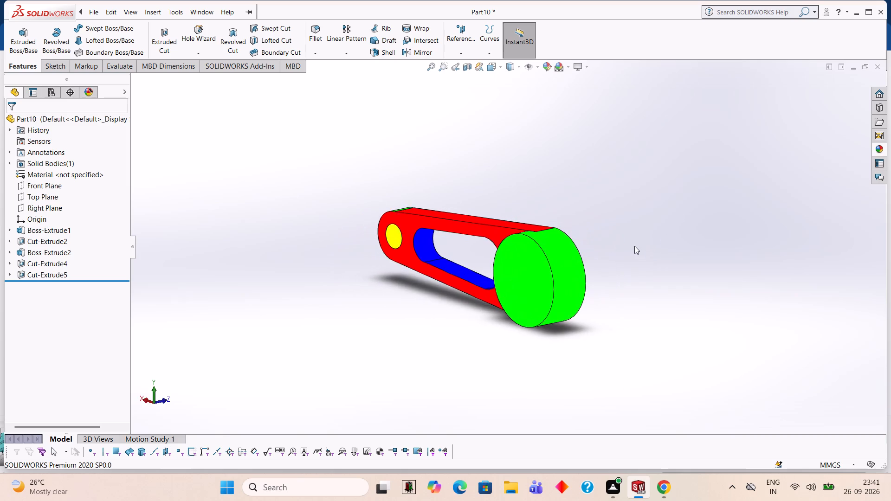
scroll(637, 247, "up", 2)
middle_click_drag(641, 244, 524, 171)
scroll(550, 188, "up", 1)
middle_click_drag(557, 191, 531, 174)
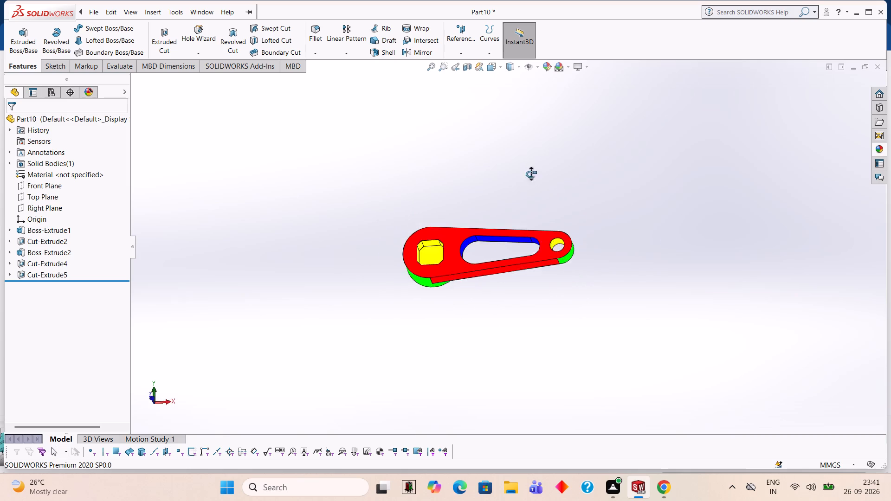
middle_click_drag(531, 174, 585, 178)
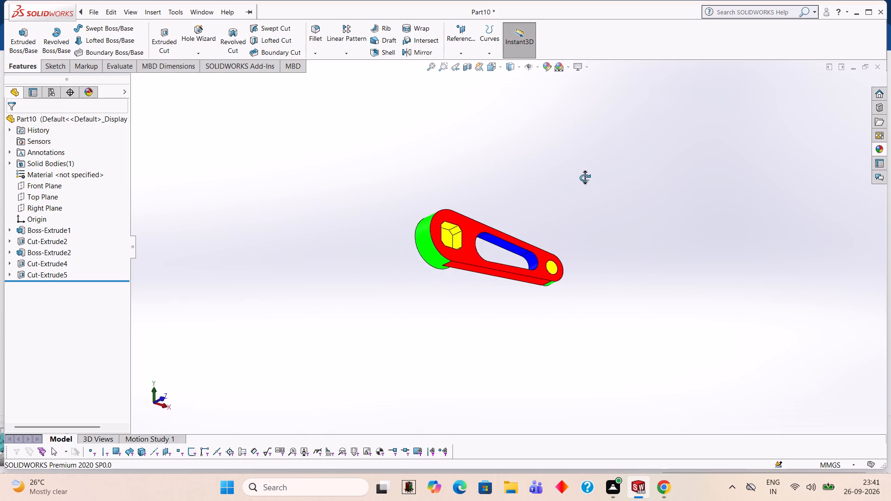
middle_click_drag(585, 178, 581, 191)
scroll(477, 294, "down", 1)
scroll(510, 270, "down", 1)
scroll(629, 198, "down", 1)
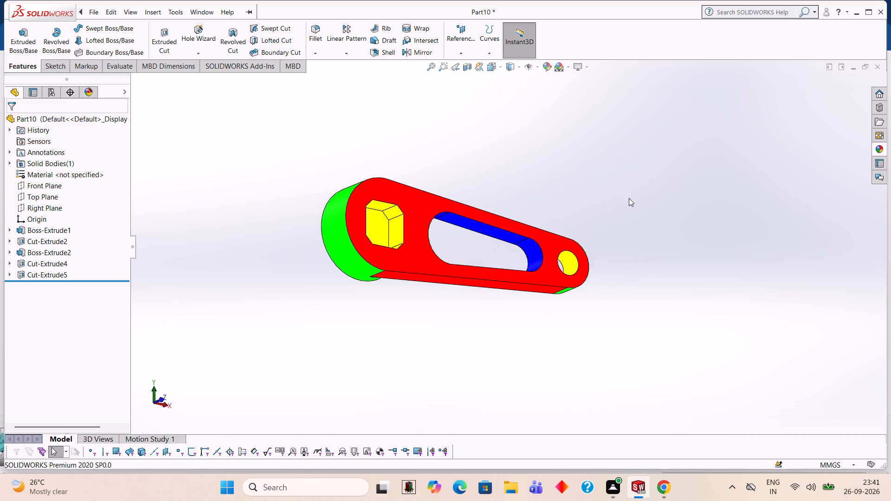
middle_click_drag(629, 197, 591, 127)
middle_click_drag(631, 194, 623, 164)
middle_click_drag(523, 306, 520, 271)
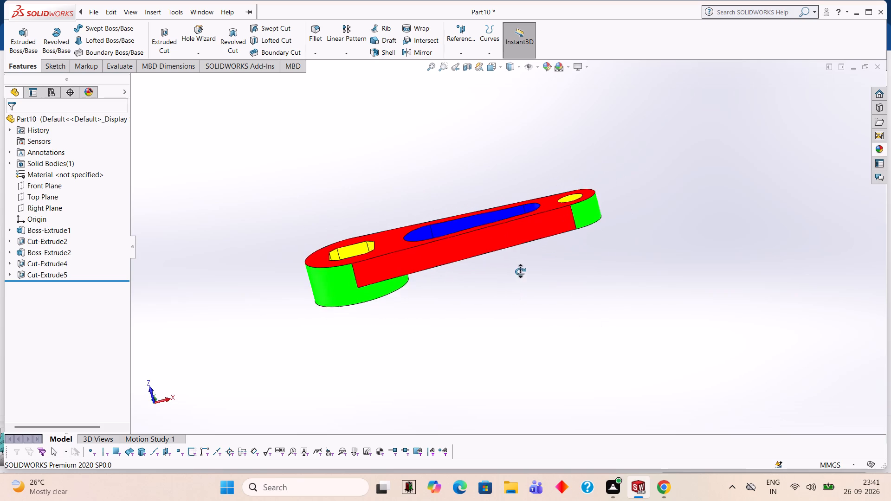
Save the coloured link as a SOLIDWORKS part named 1001 in the Documents folder.
middle_click_drag(520, 271, 558, 308)
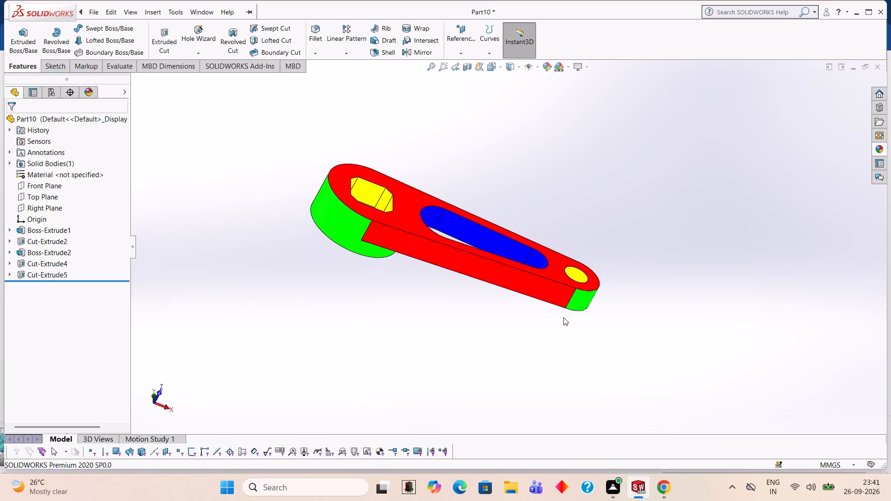
middle_click_drag(666, 198, 654, 198)
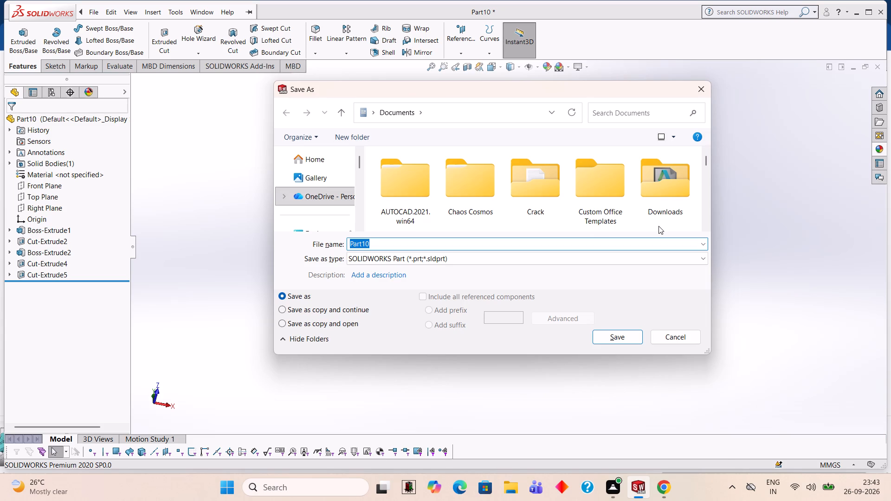
type("10")
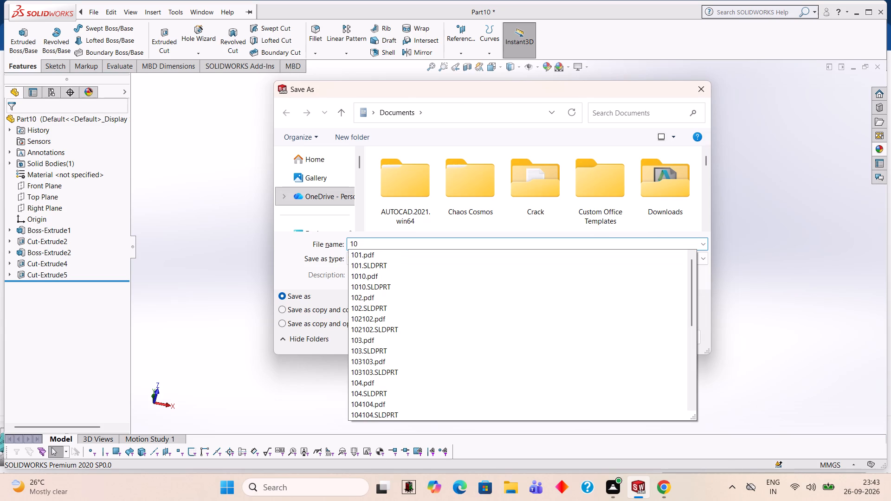
type("02")
key("BackSpace")
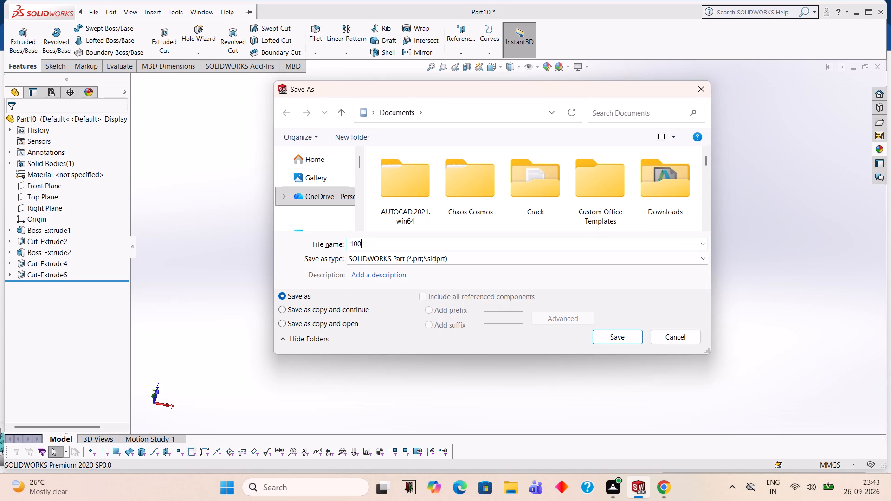
key("BackSpace")
type("01")
key("Return")
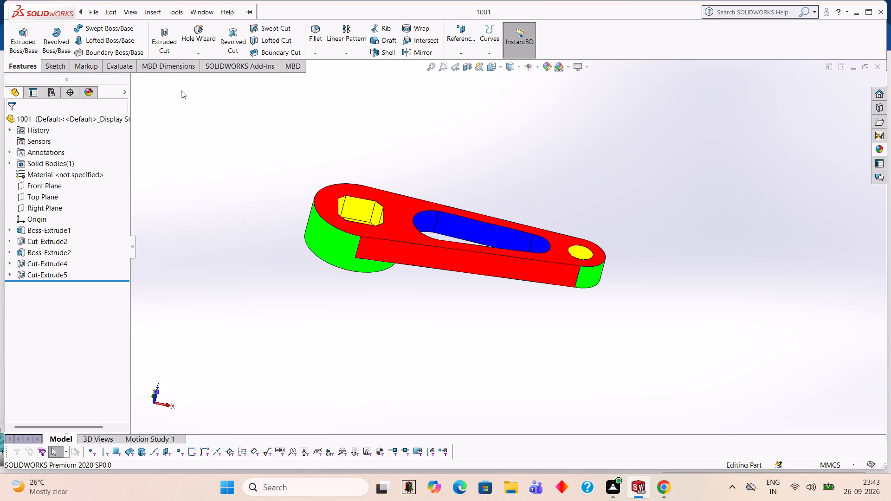
Save a copy of the part as an Adobe PDF named 1001 in the Documents folder.
left_click(275, 5)
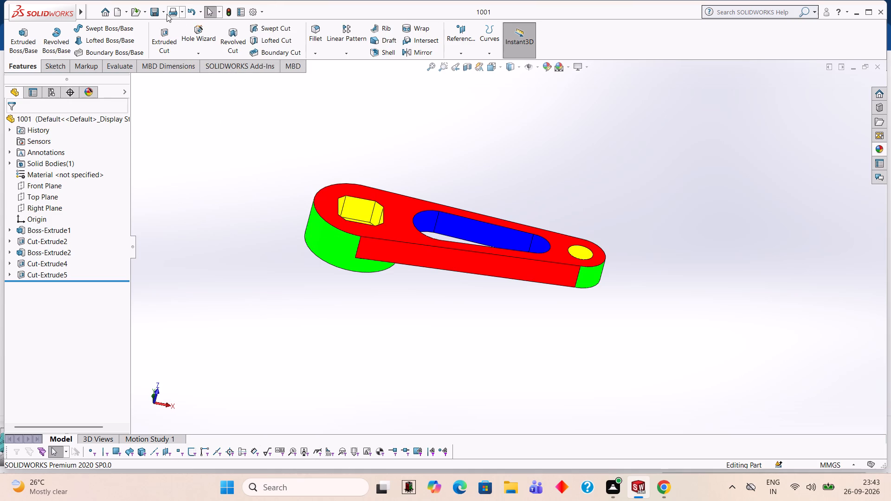
left_click(165, 13)
left_click(175, 39)
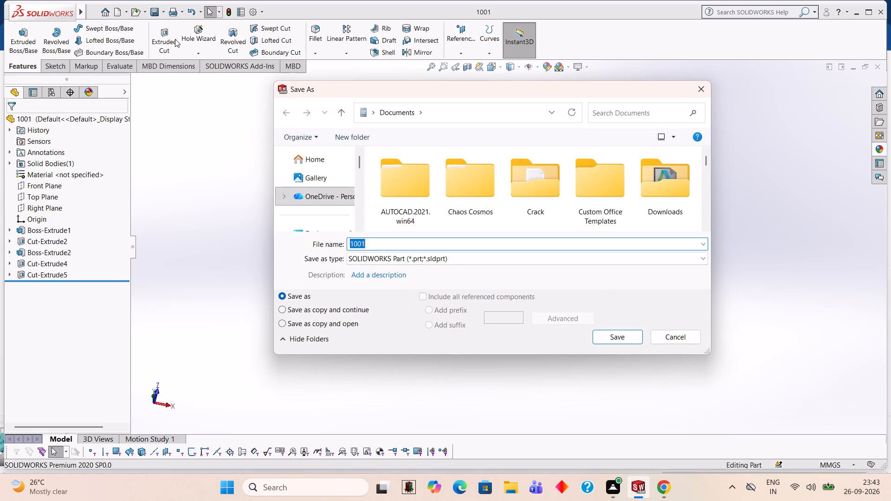
left_click(469, 259)
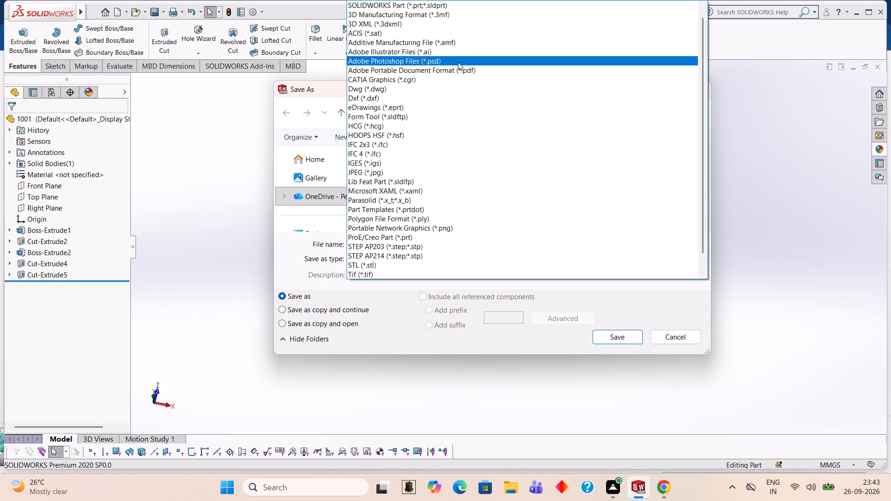
left_click(462, 69)
left_click(611, 353)
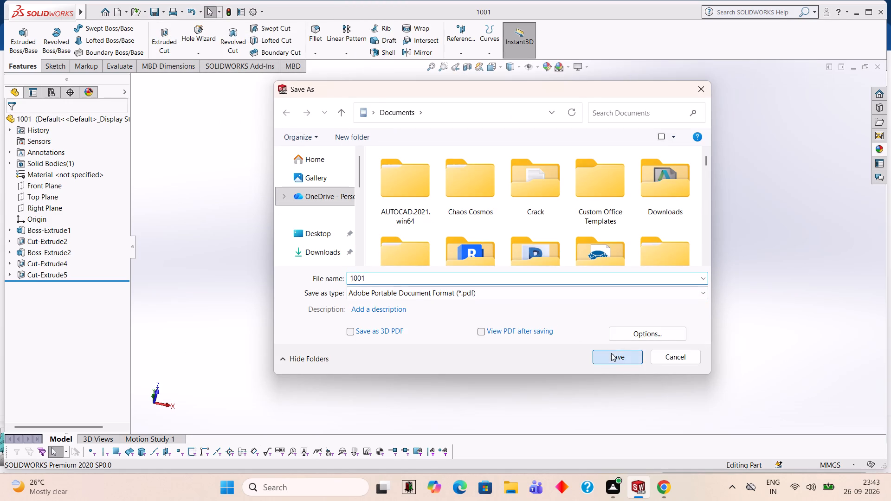